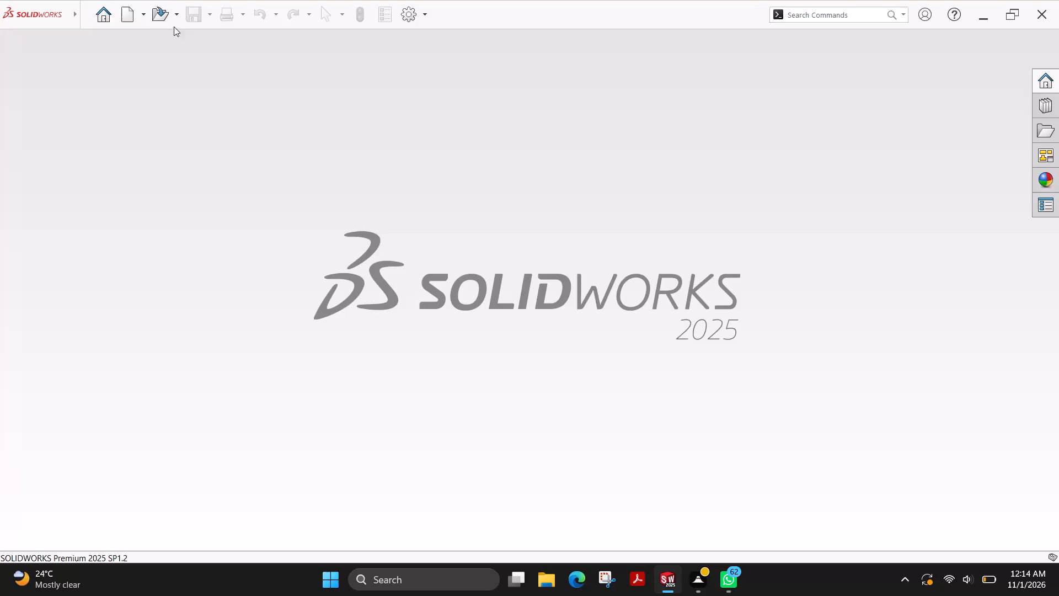
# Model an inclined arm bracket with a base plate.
# Create a new part document.
pyautogui.click(122, 14)
pyautogui.click(461, 429)
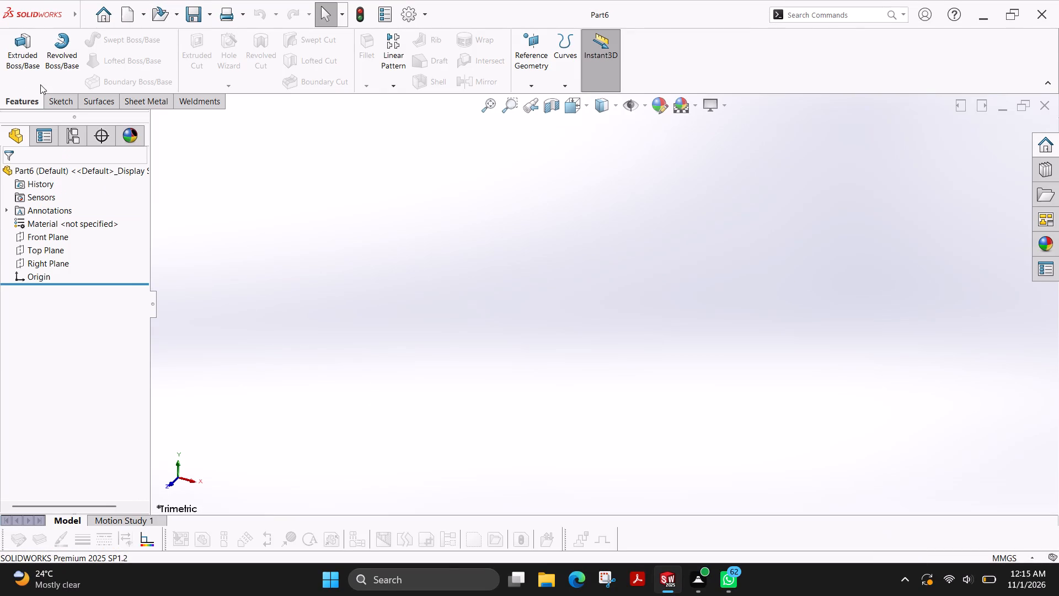
# Start a sketch on the Top Plane and draw a center rectangle about 175 mm wide, centred on the origin.
pyautogui.click(45, 99)
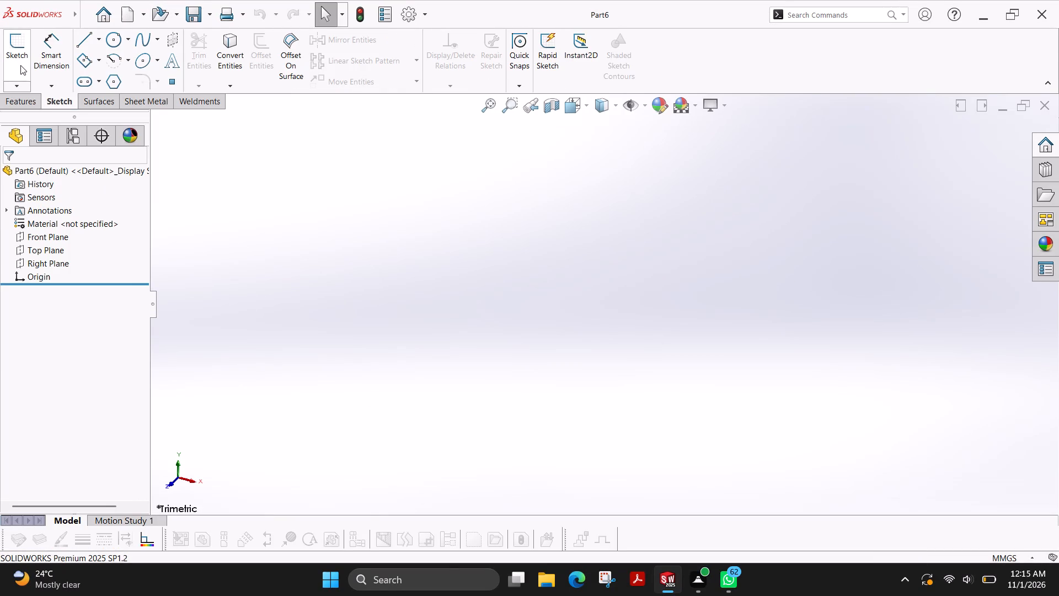
pyautogui.click(20, 65)
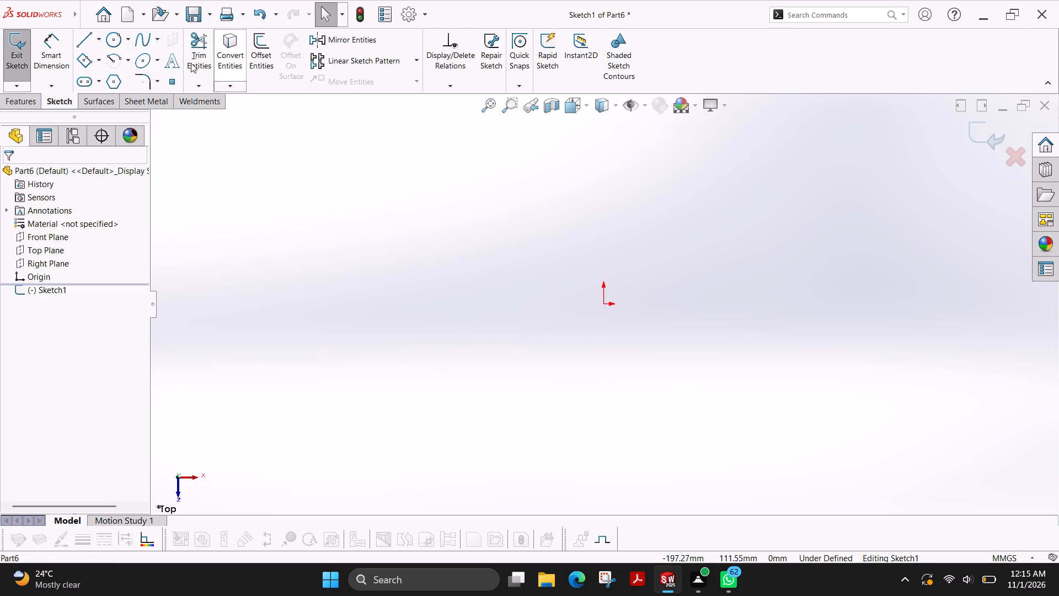
pyautogui.click(97, 63)
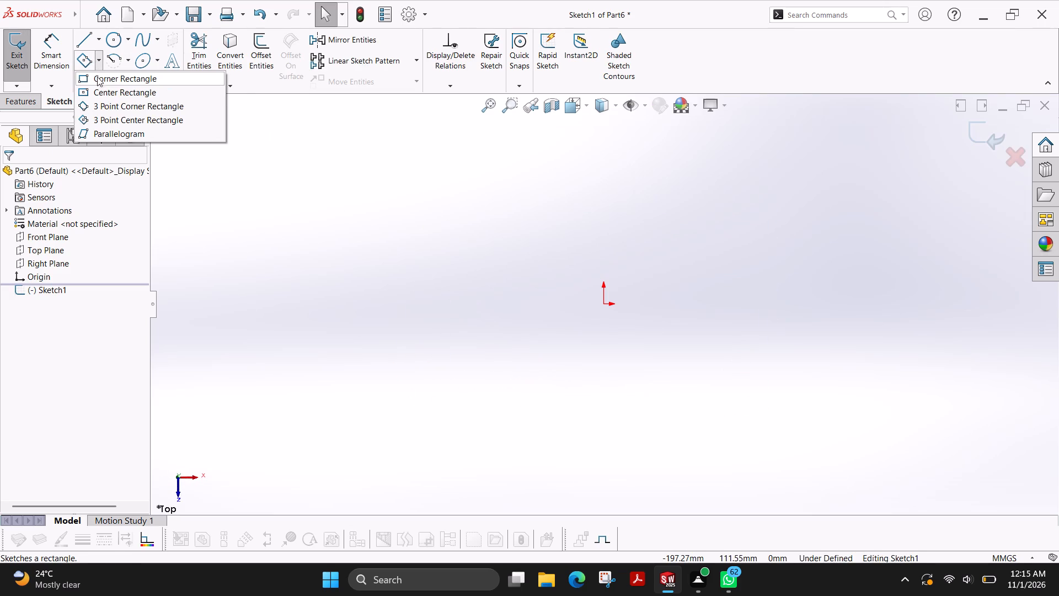
pyautogui.click(103, 92)
pyautogui.click(603, 303)
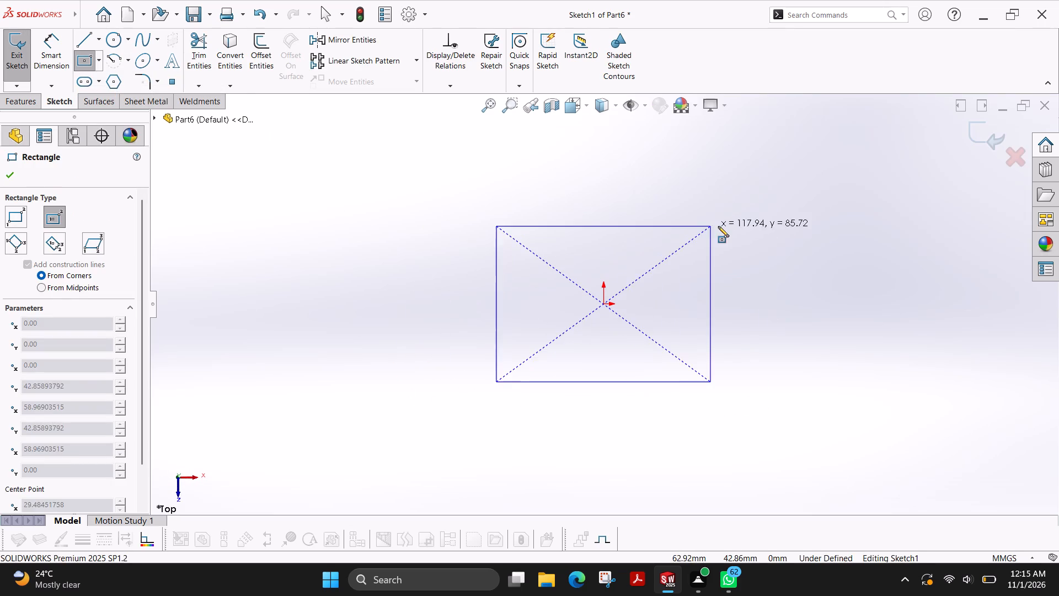
pyautogui.click(763, 213)
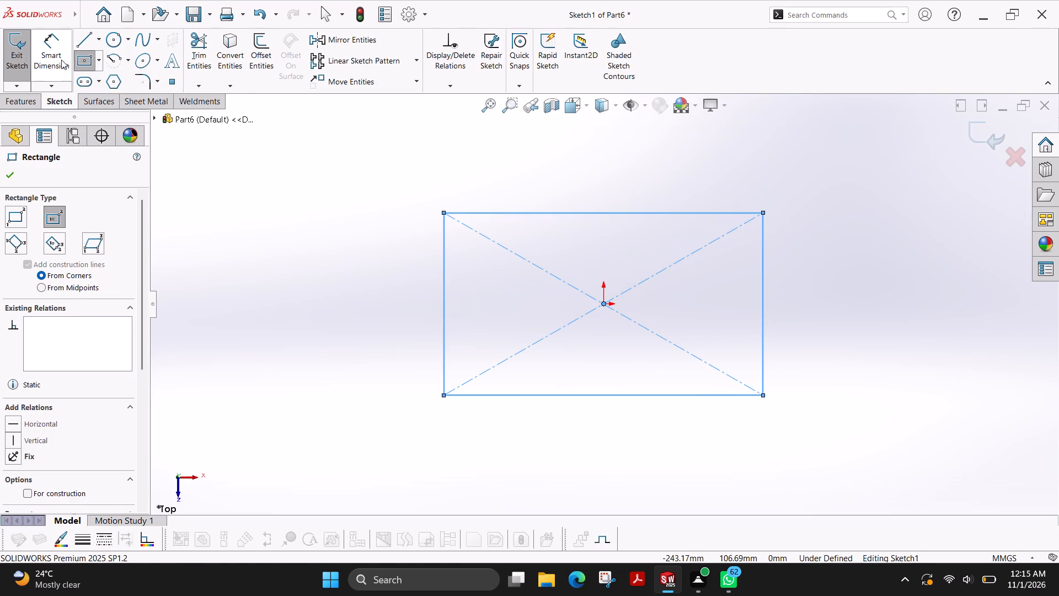
# Dimension the rectangle to 100 mm high and 160 mm wide.
pyautogui.click(61, 60)
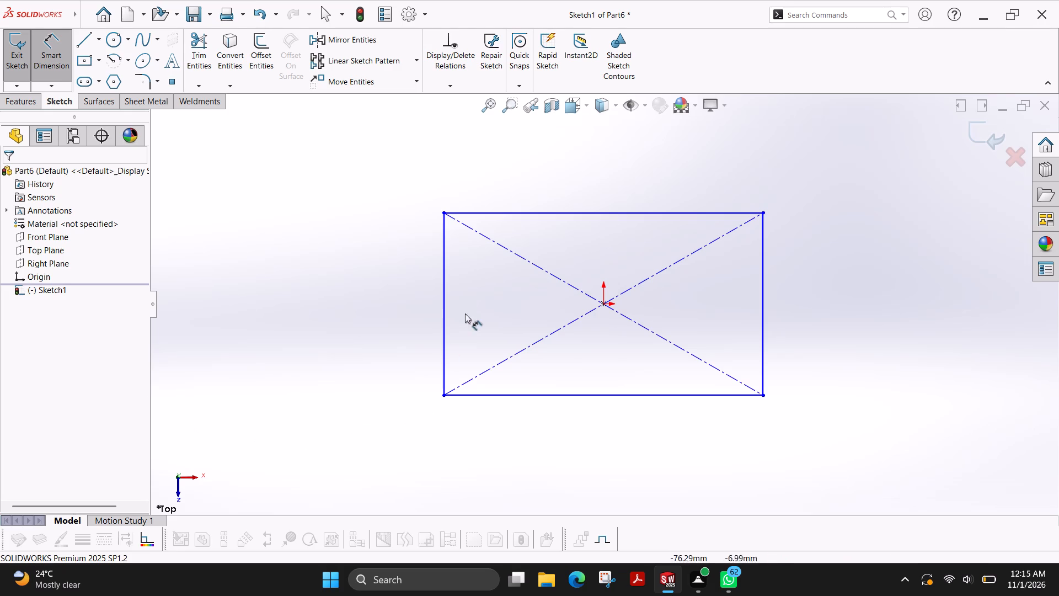
pyautogui.click(445, 324)
pyautogui.click(388, 313)
pyautogui.write('100')
pyautogui.press('Return')
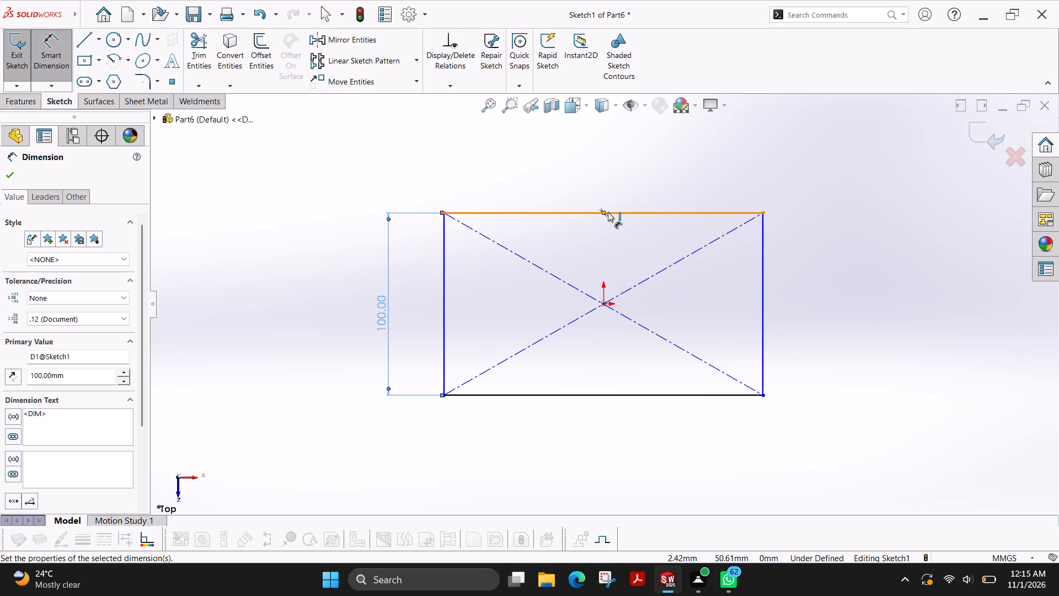
pyautogui.click(608, 212)
pyautogui.click(612, 167)
pyautogui.write('160')
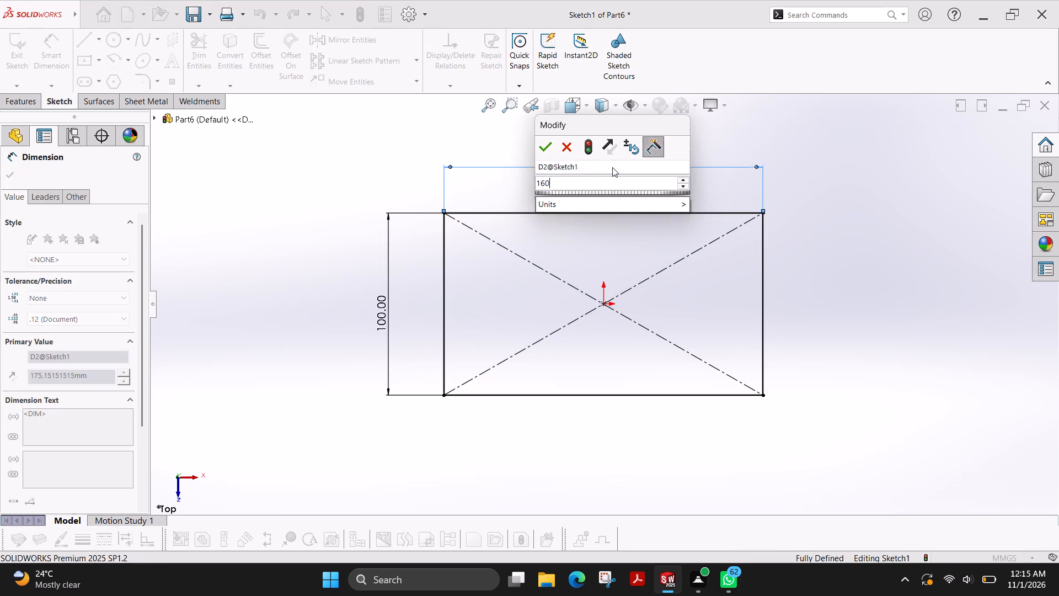
pyautogui.press('Return')
# Trim away the rectangle's diagonal construction lines using Power trim.
pyautogui.click(204, 68)
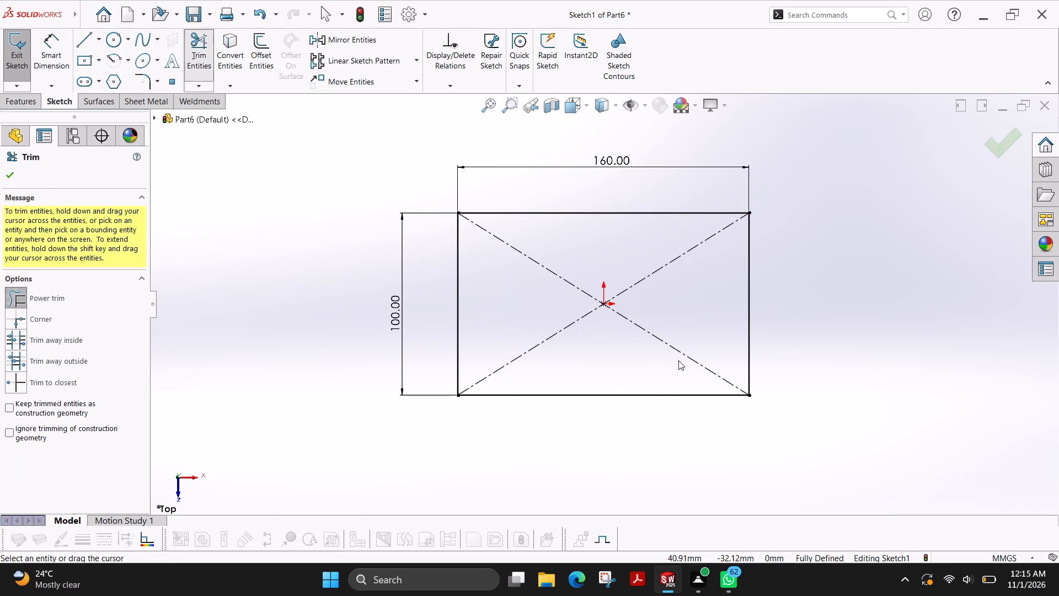
pyautogui.moveTo(591, 267); pyautogui.dragTo(628, 252)
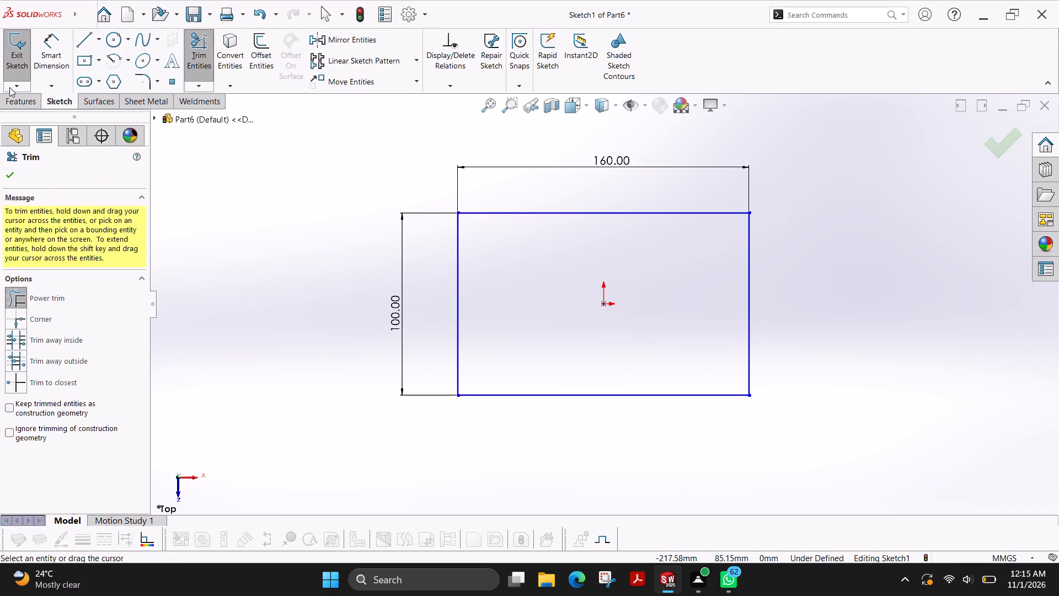
pyautogui.click(14, 175)
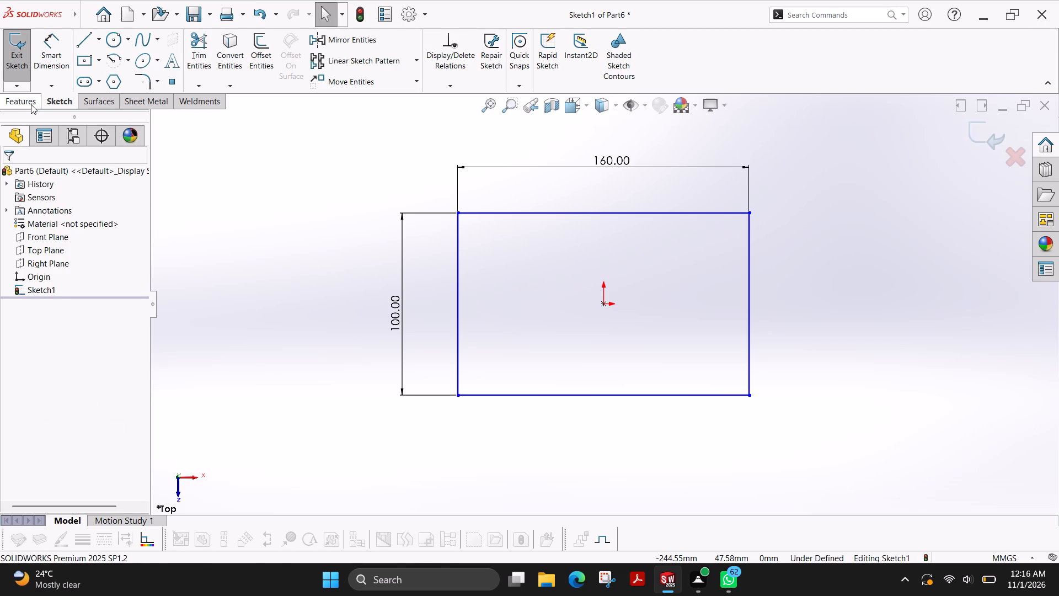
# Extrude the rectangle as a blind boss 15 mm thick.
pyautogui.click(26, 53)
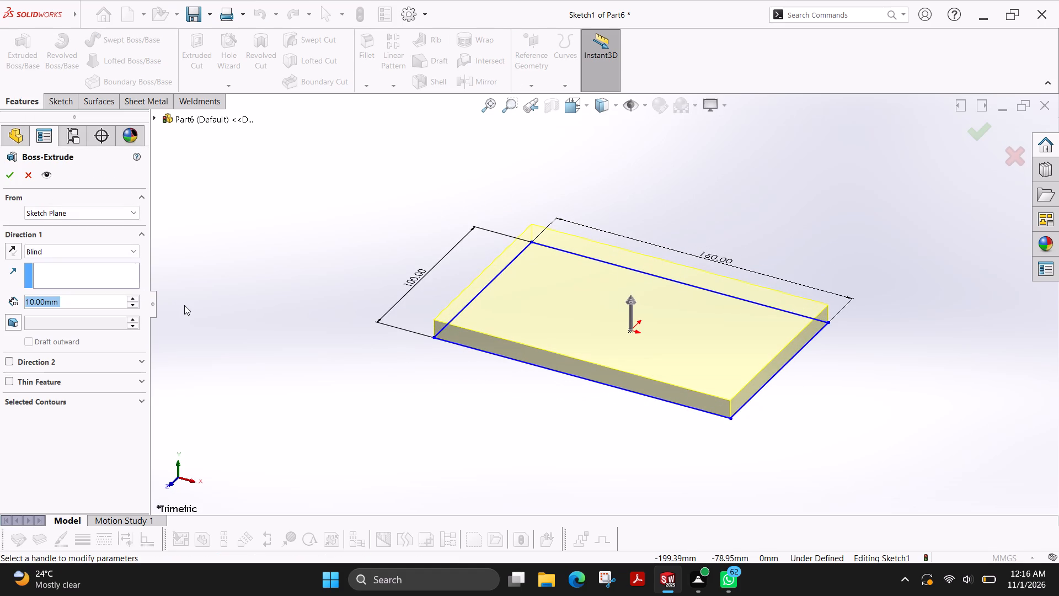
pyautogui.doubleClick(89, 306)
pyautogui.write('15')
pyautogui.press('Return')
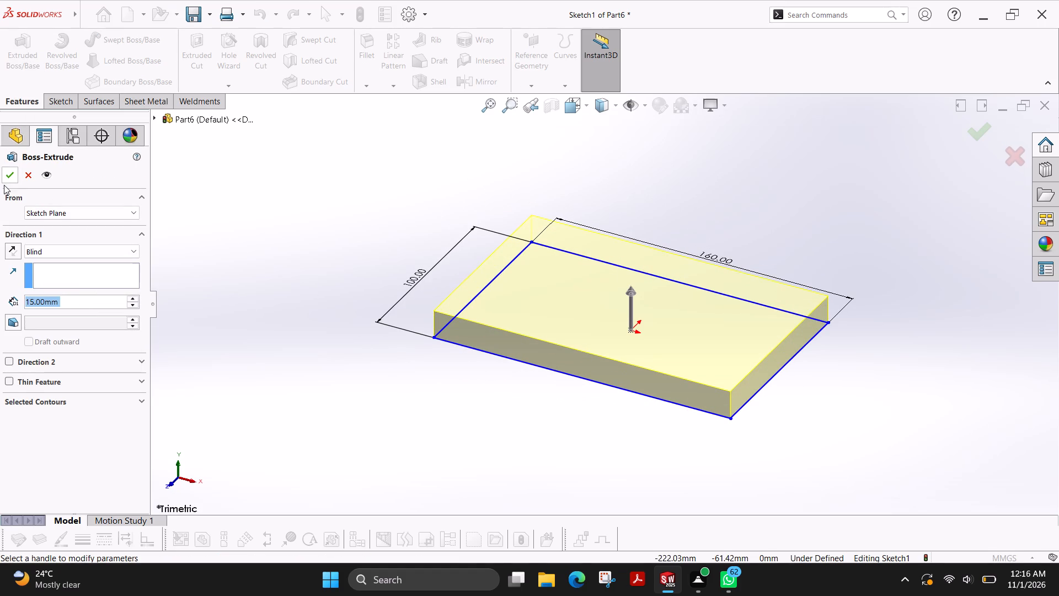
pyautogui.click(10, 174)
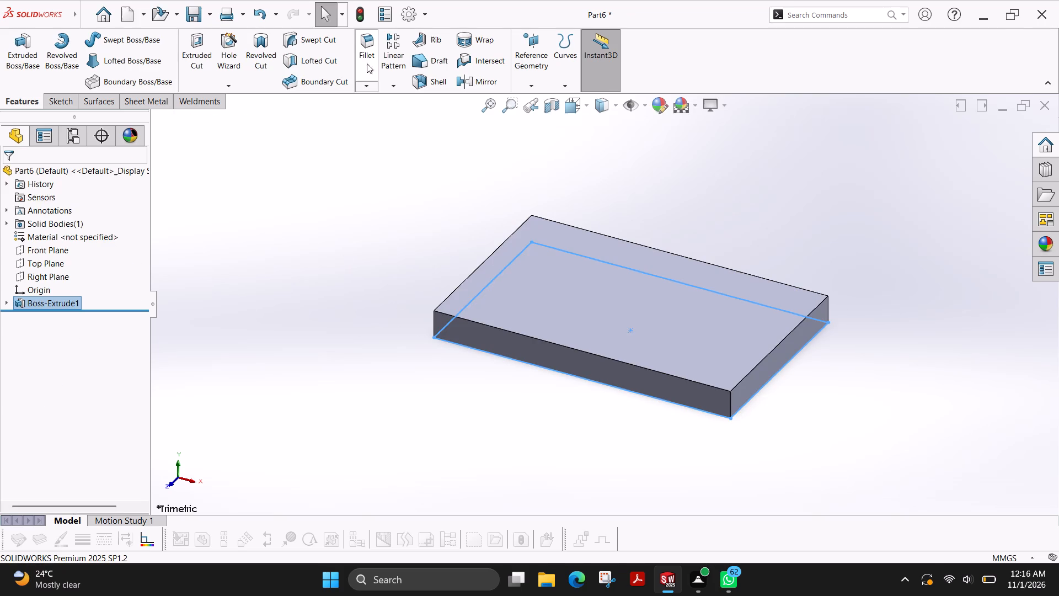
# Fillet the four vertical corner edges of the plate with a symmetric 15 mm radius.
pyautogui.click(367, 55)
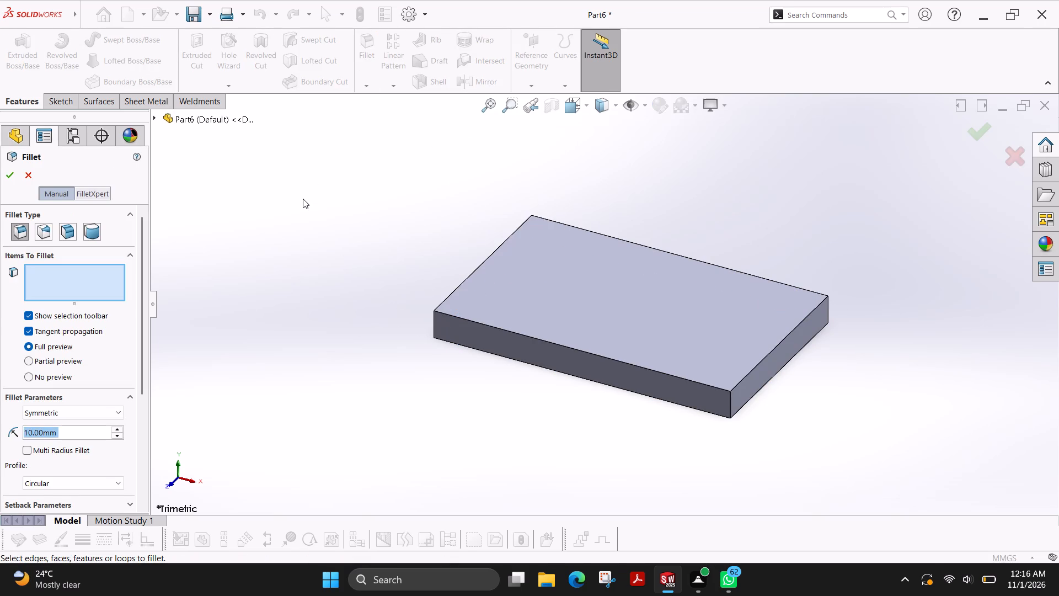
pyautogui.write('15')
pyautogui.press('Return')
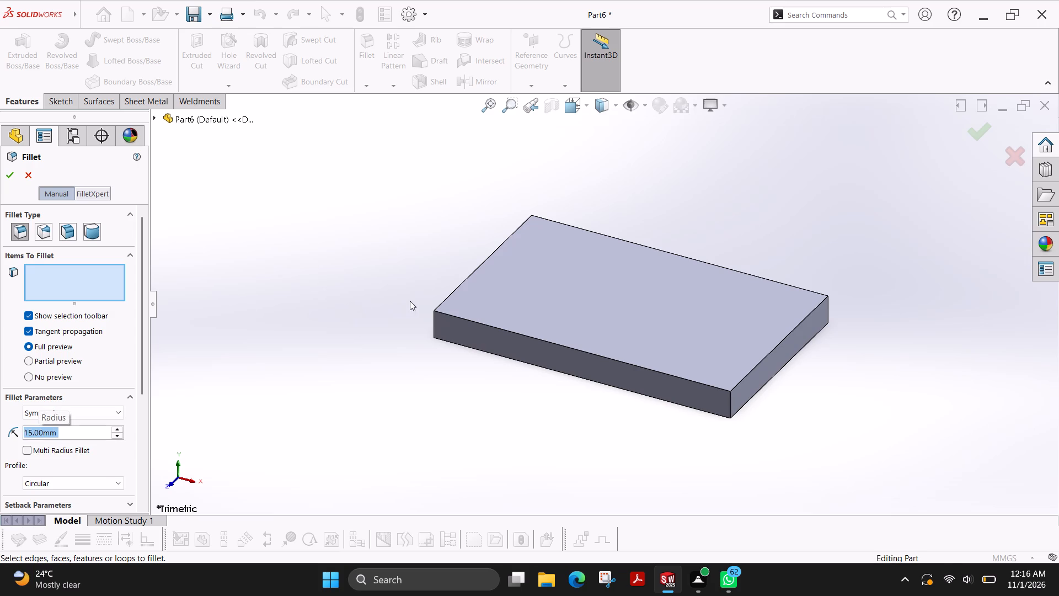
pyautogui.moveTo(410, 301); pyautogui.dragTo(447, 302, button='middle')
pyautogui.click(470, 326)
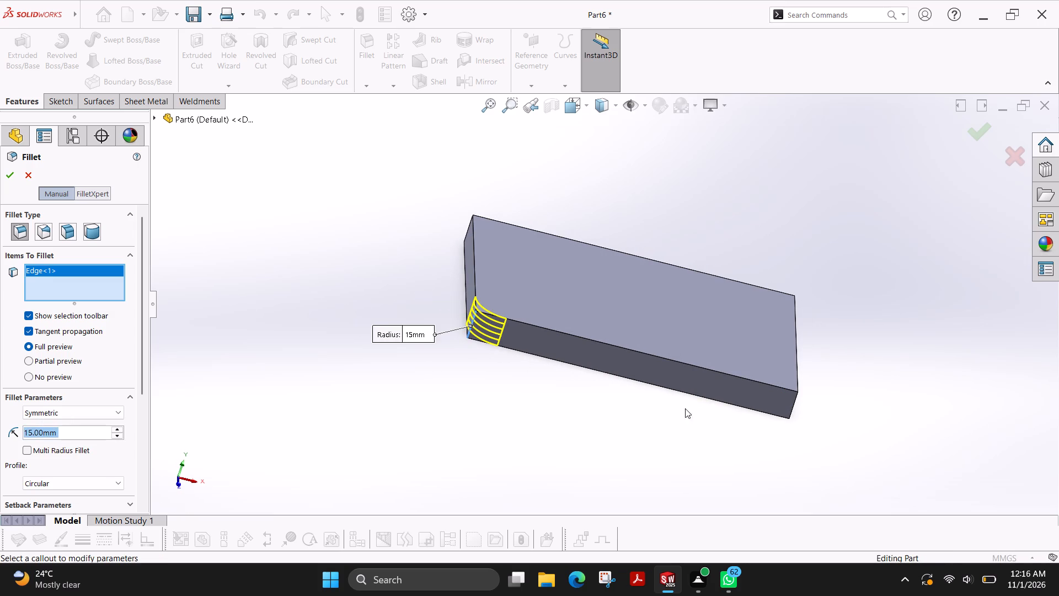
pyautogui.moveTo(875, 396); pyautogui.dragTo(805, 376, button='middle')
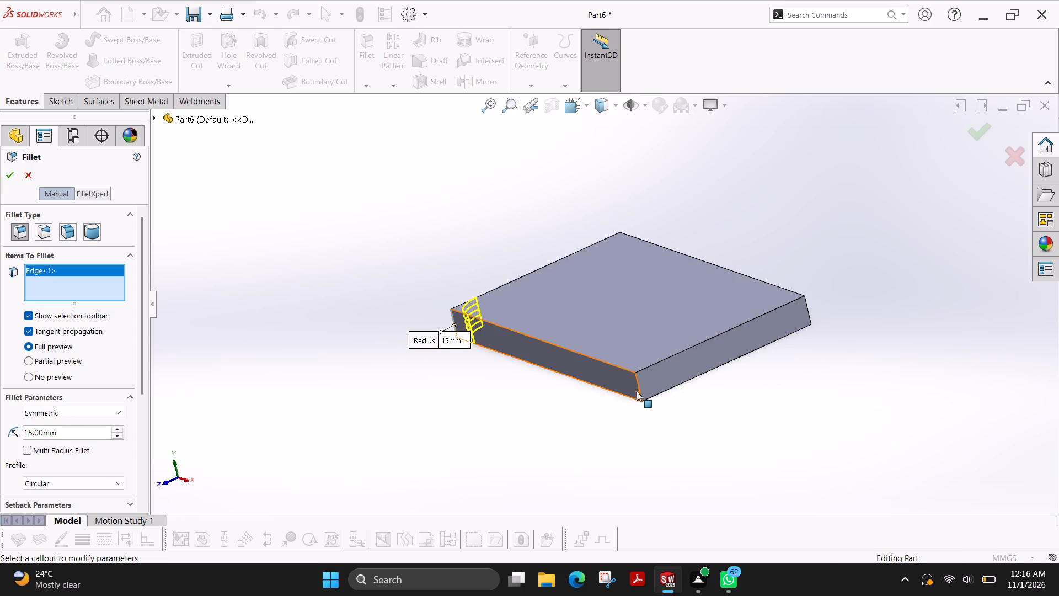
pyautogui.click(639, 391)
pyautogui.moveTo(845, 279); pyautogui.dragTo(795, 345, button='middle')
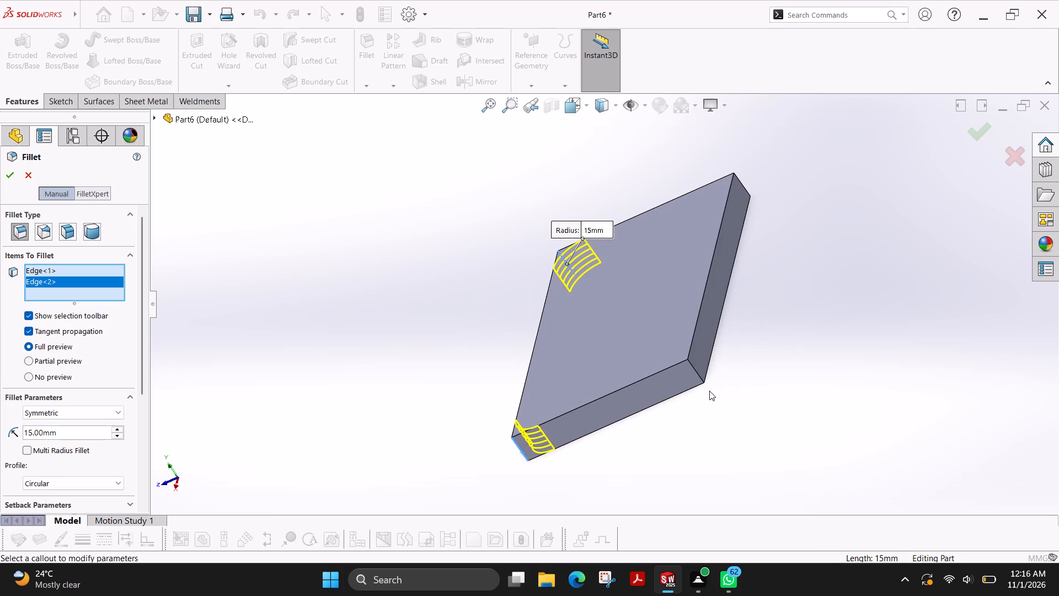
pyautogui.click(698, 374)
pyautogui.moveTo(464, 318); pyautogui.dragTo(543, 323, button='middle')
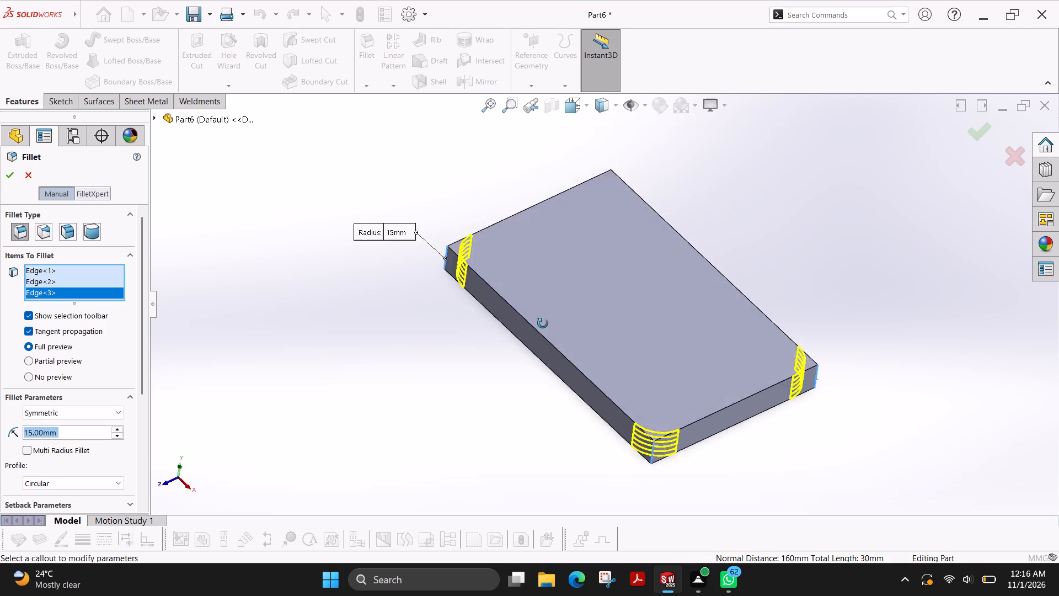
pyautogui.moveTo(543, 323); pyautogui.dragTo(671, 489, button='middle')
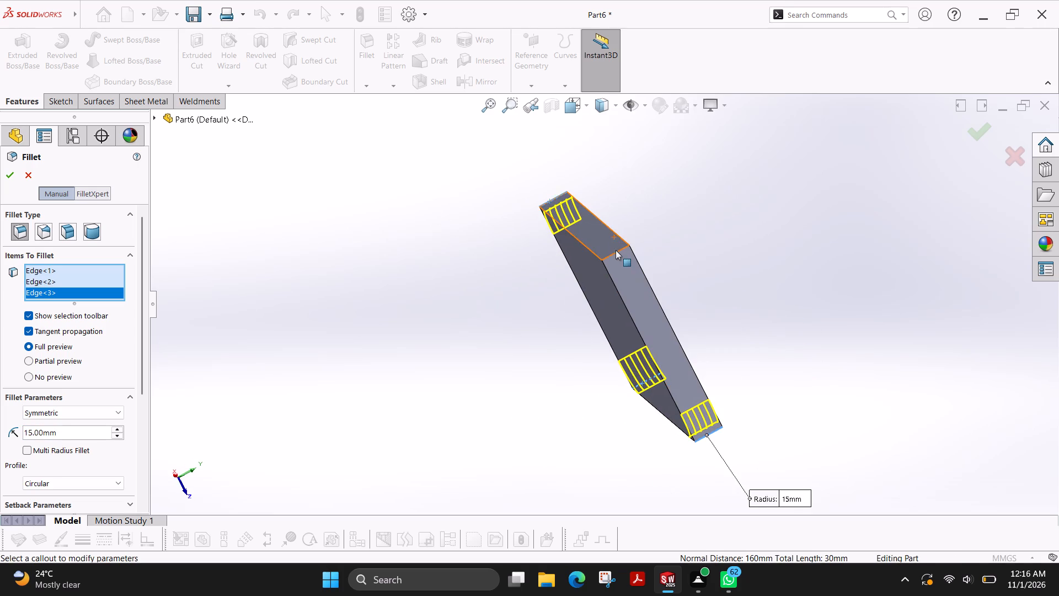
pyautogui.click(613, 254)
pyautogui.moveTo(775, 316); pyautogui.dragTo(713, 295, button='middle')
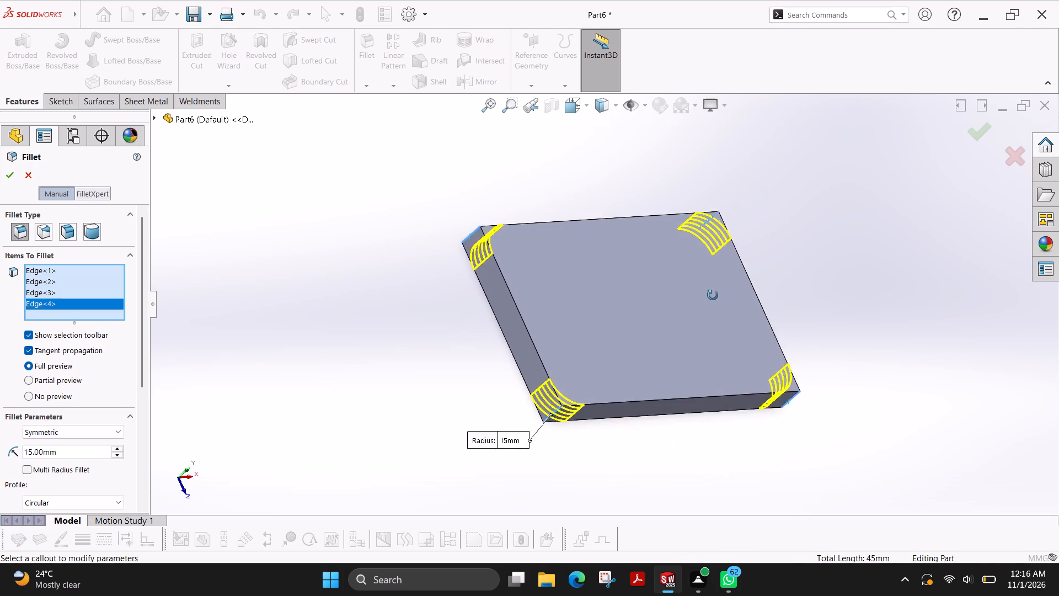
pyautogui.moveTo(713, 295); pyautogui.dragTo(677, 283, button='middle')
pyautogui.click(7, 175)
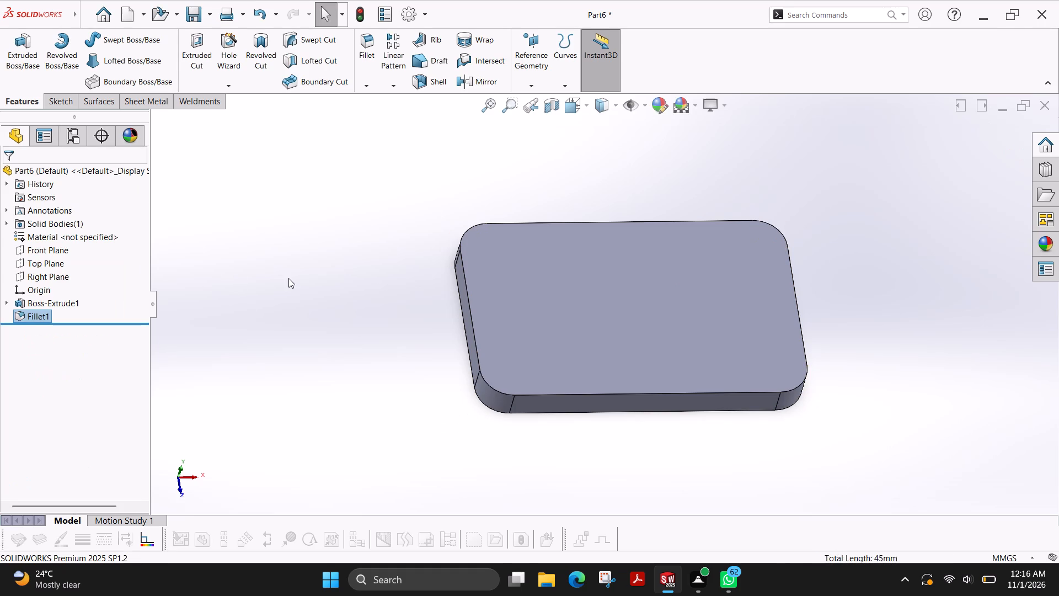
# Start a sketch on the plate's large top face and draw four circles, each centred on a corner fillet's centre (±65, ±35 mm).
pyautogui.click(58, 100)
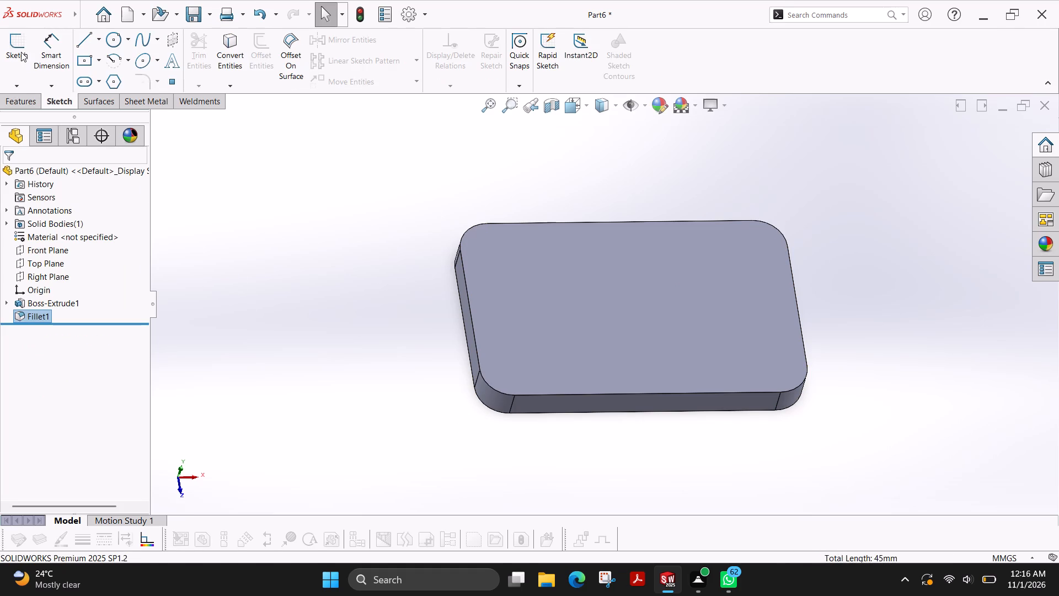
pyautogui.click(21, 52)
pyautogui.click(669, 318)
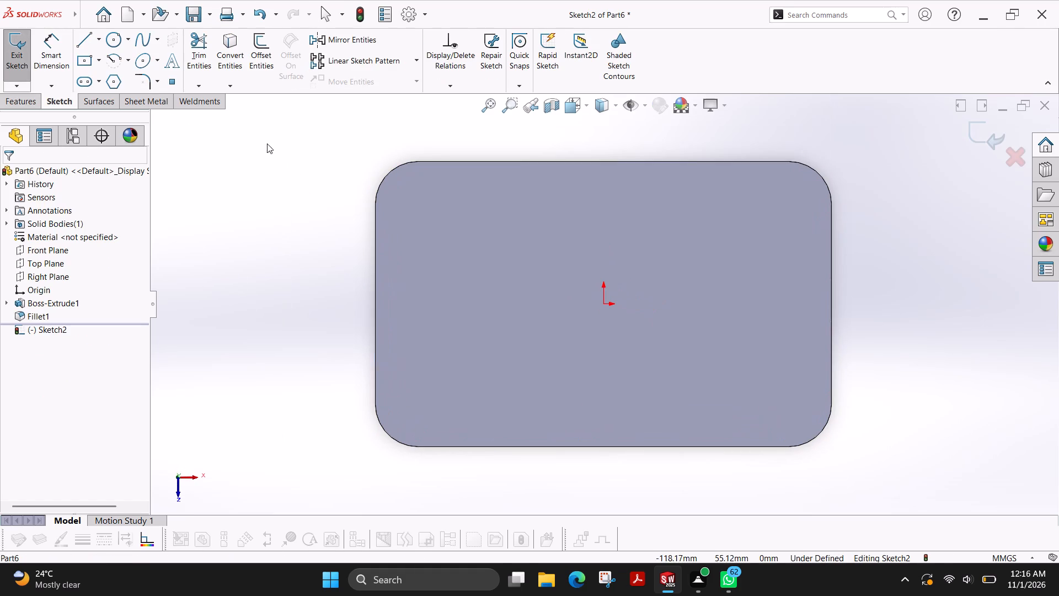
pyautogui.click(123, 42)
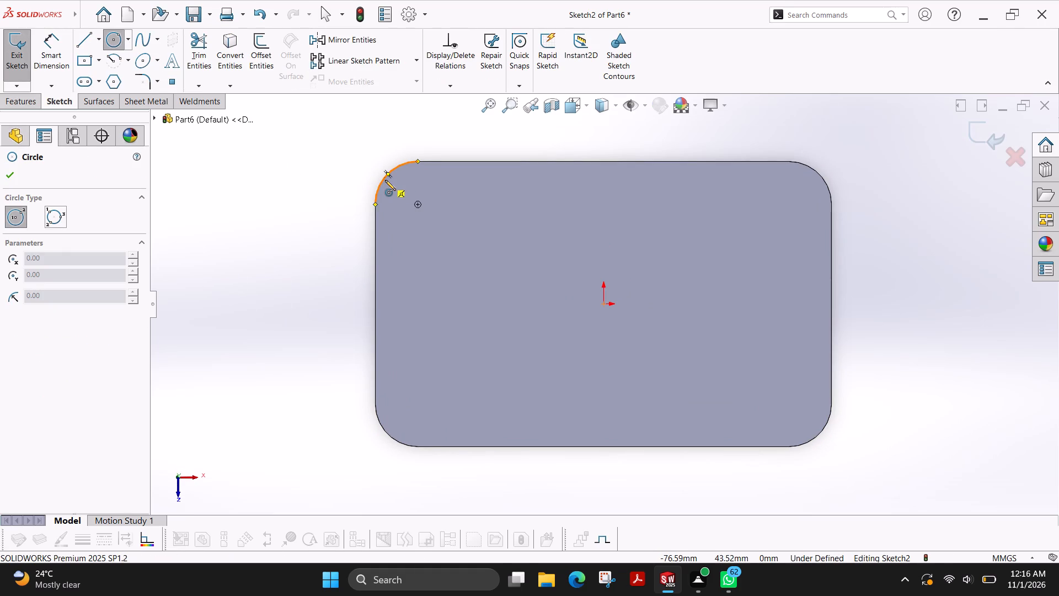
pyautogui.click(416, 203)
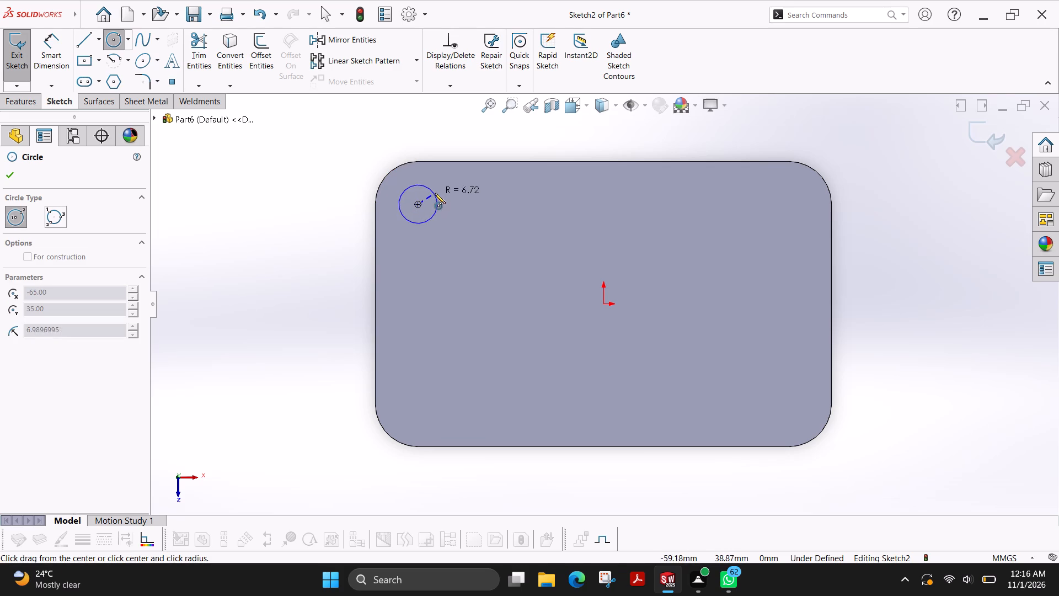
pyautogui.click(435, 192)
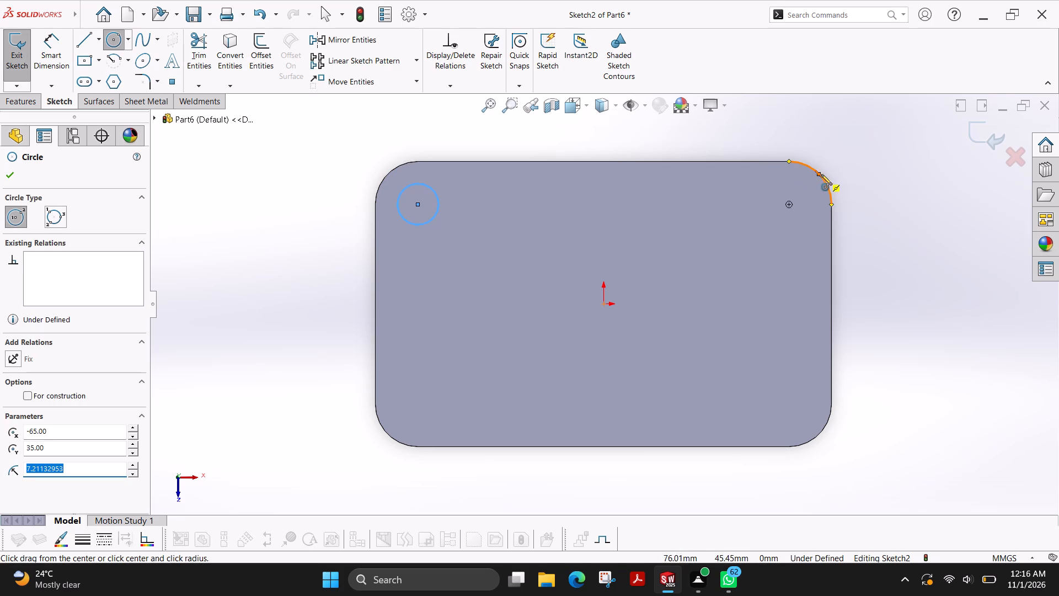
pyautogui.click(788, 204)
pyautogui.click(804, 201)
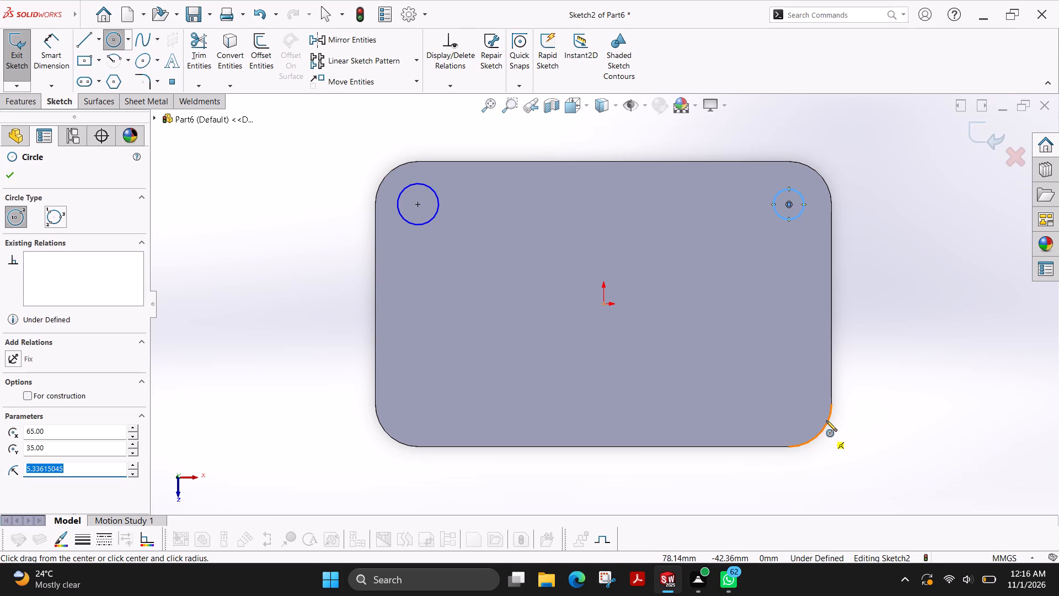
pyautogui.click(790, 403)
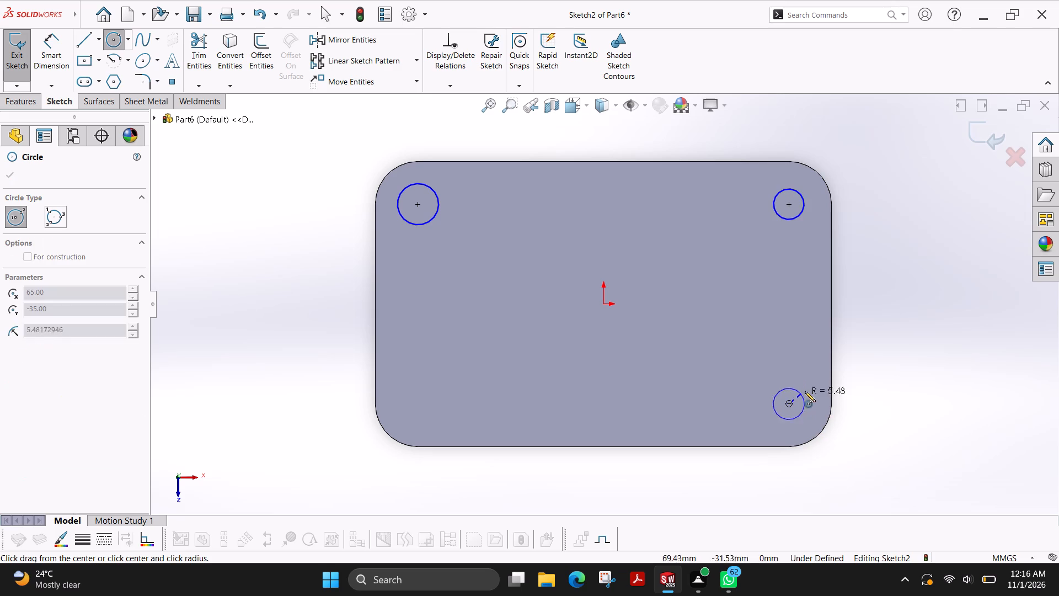
pyautogui.click(807, 390)
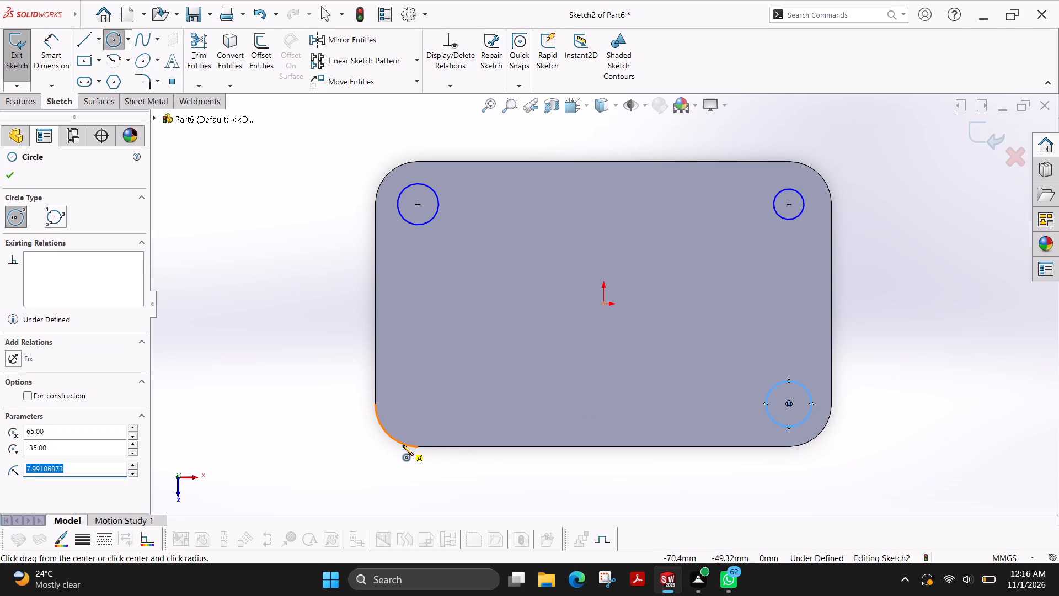
pyautogui.click(417, 404)
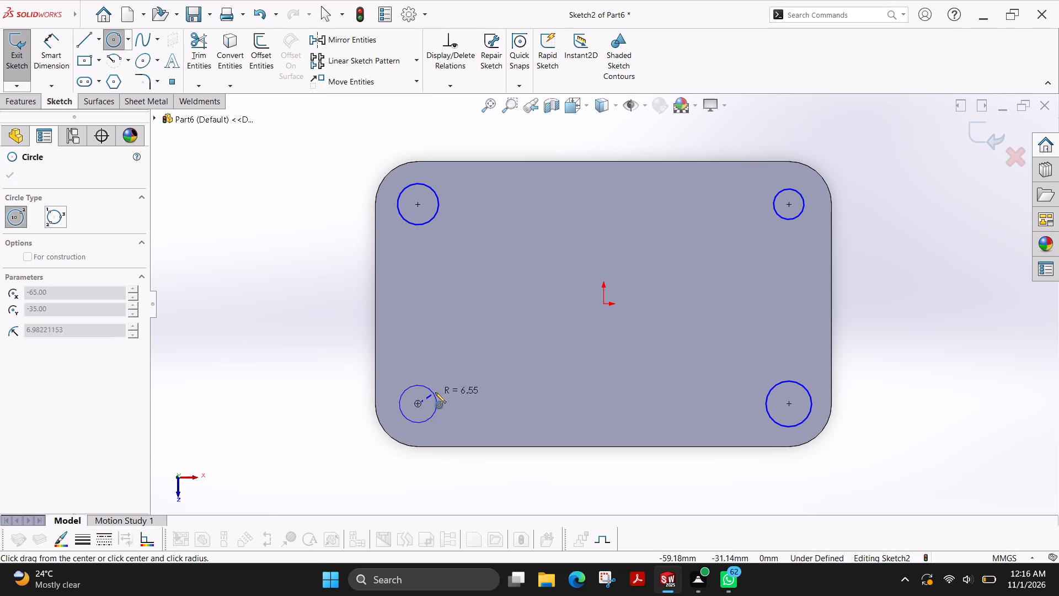
pyautogui.click(438, 389)
# Dimension the two circles along the plate's upper edge to 12 mm diameter each.
pyautogui.click(48, 78)
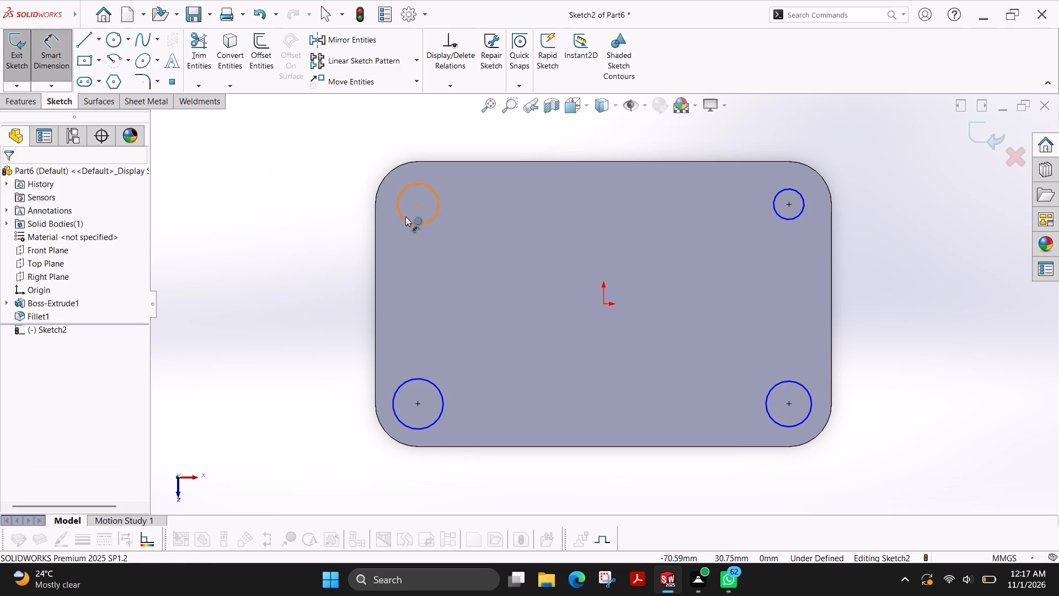
pyautogui.moveTo(409, 222); pyautogui.dragTo(404, 225)
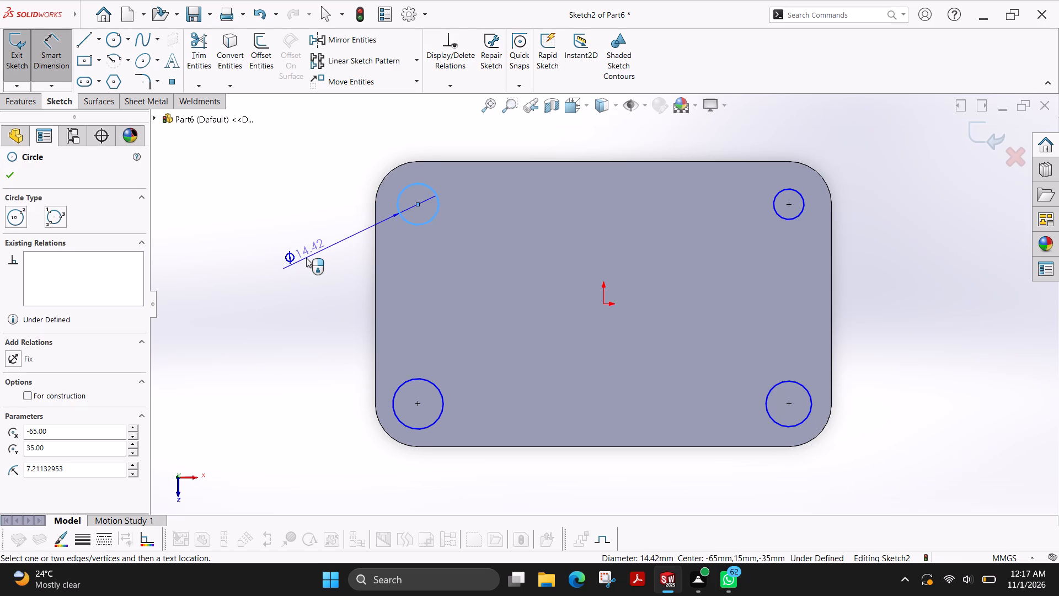
pyautogui.click(306, 258)
pyautogui.write('12')
pyautogui.press('Return')
pyautogui.click(803, 209)
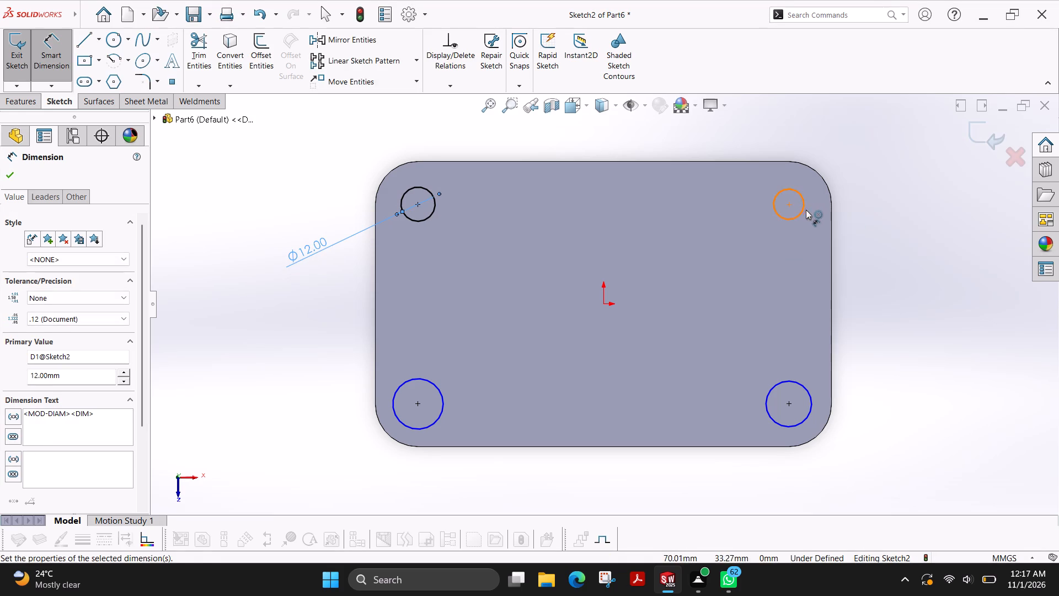
pyautogui.click(889, 261)
pyautogui.write('12')
pyautogui.press('Return')
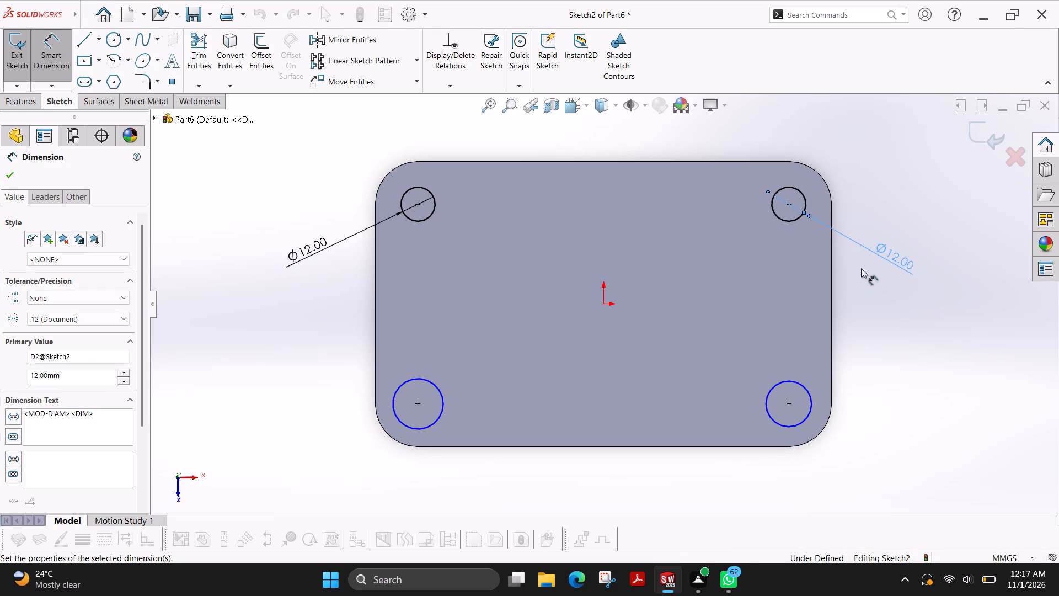
# Add a diameter dimension to the circle in the plate's lower-right corner.
pyautogui.click(806, 392)
pyautogui.click(874, 364)
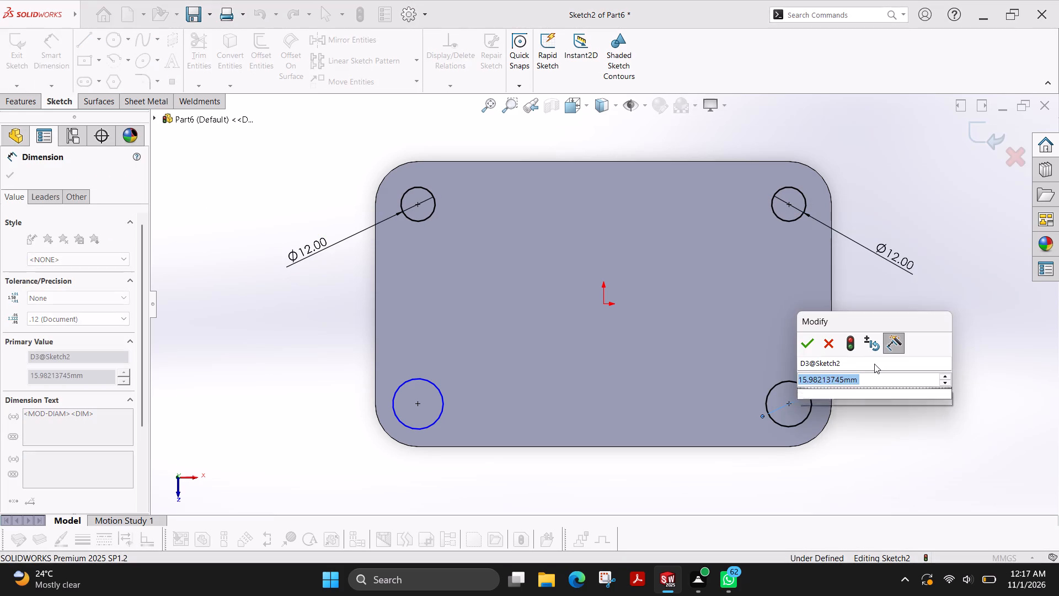
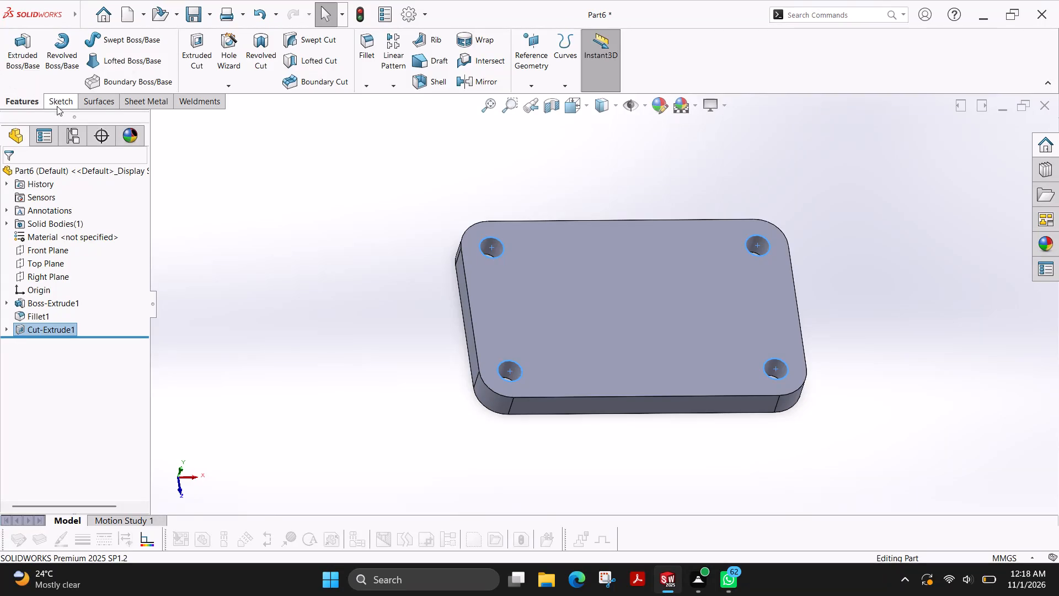
# Start a sketch on the Front Plane and draw a slanted line about 110 mm long from the plate's upper-right corner, rising leftward over the plate.
pyautogui.click(58, 101)
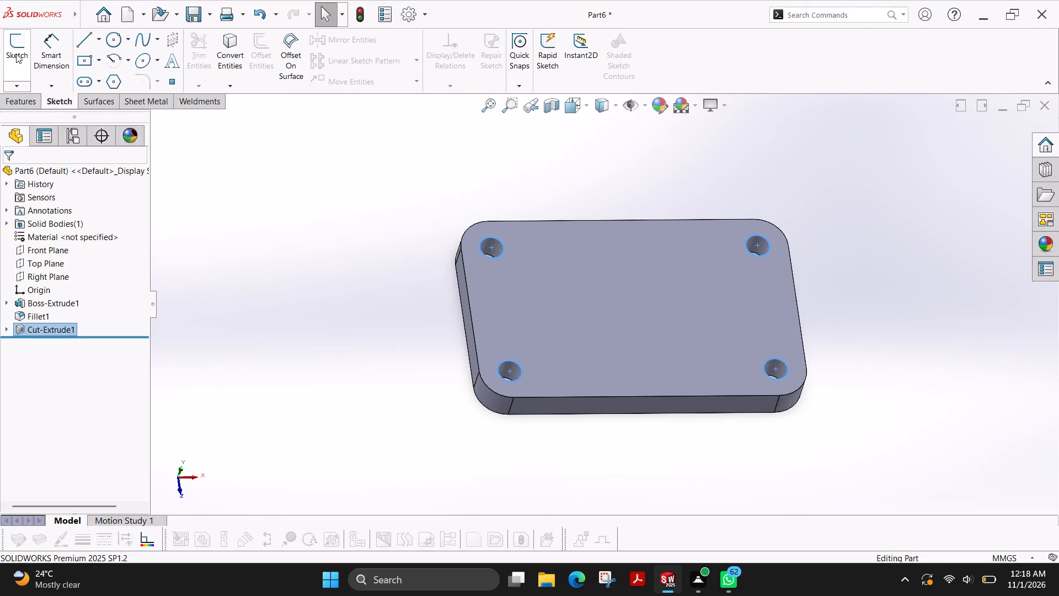
pyautogui.click(16, 54)
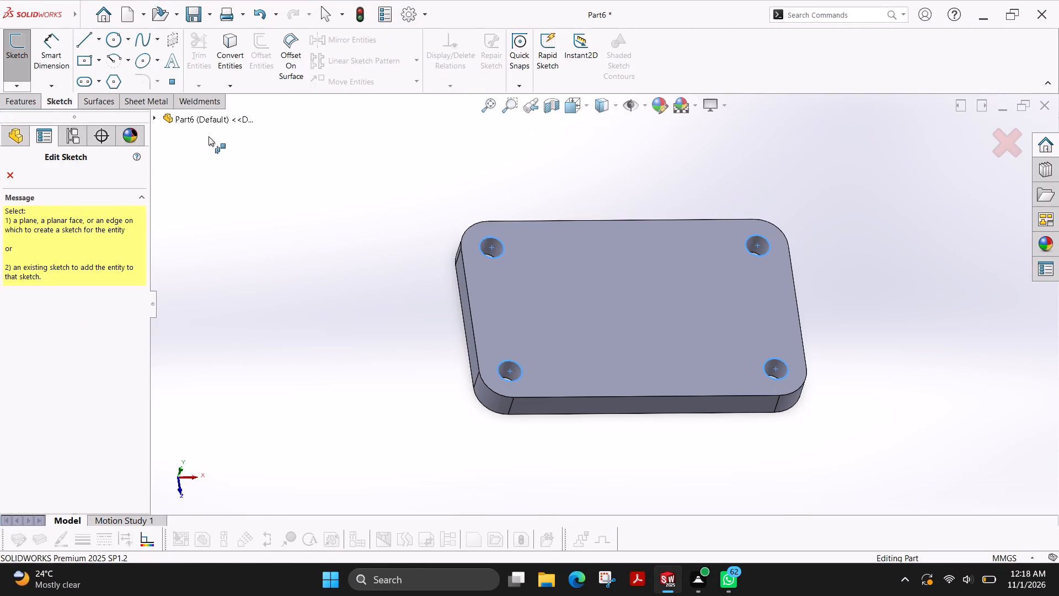
pyautogui.click(155, 119)
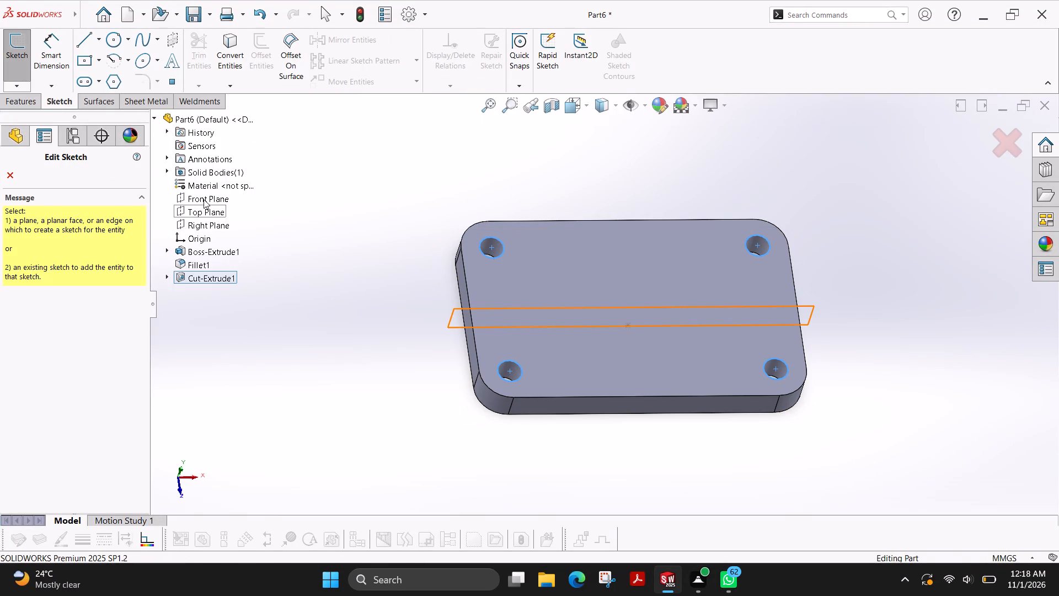
pyautogui.click(204, 199)
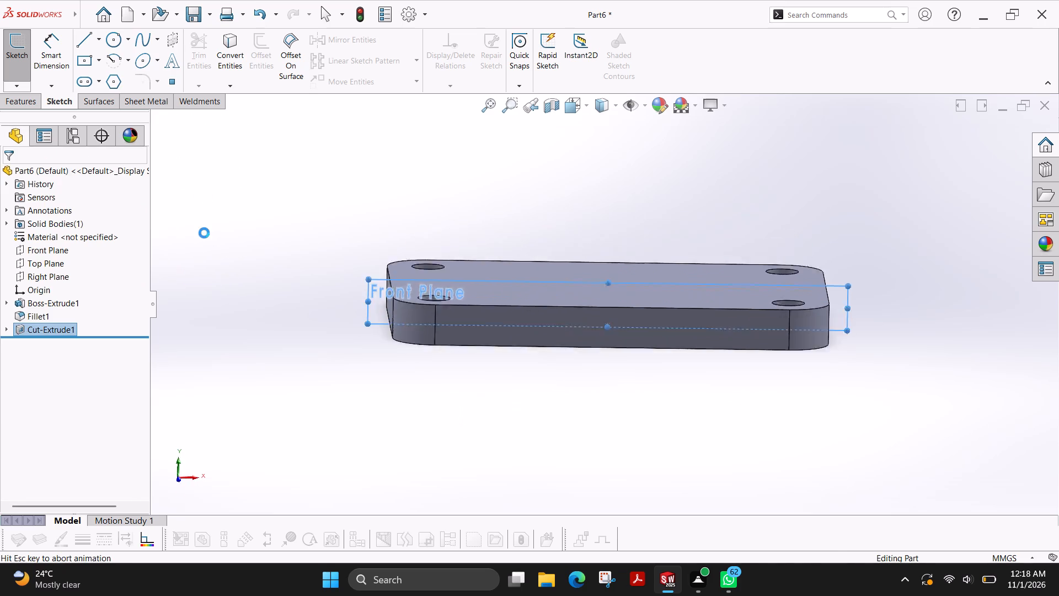
pyautogui.click(83, 38)
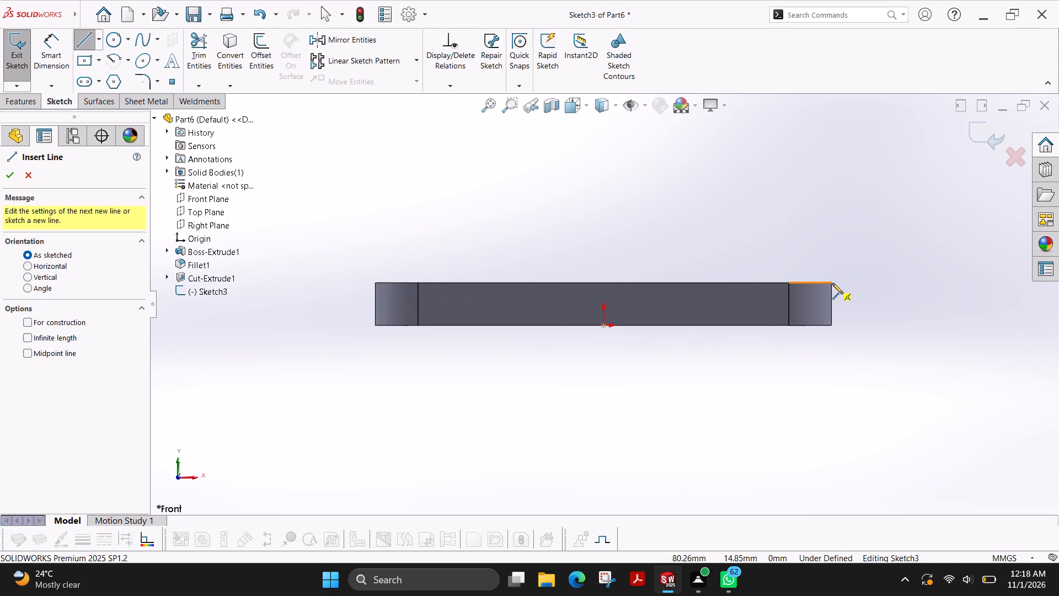
pyautogui.click(832, 283)
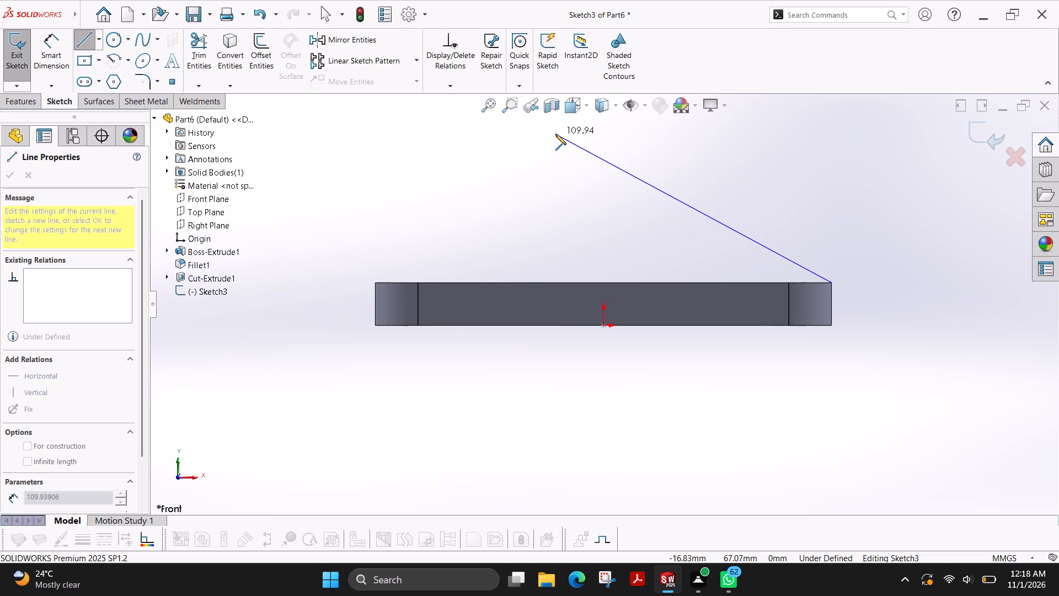
pyautogui.click(555, 134)
pyautogui.press('Escape')
pyautogui.press('Escape')
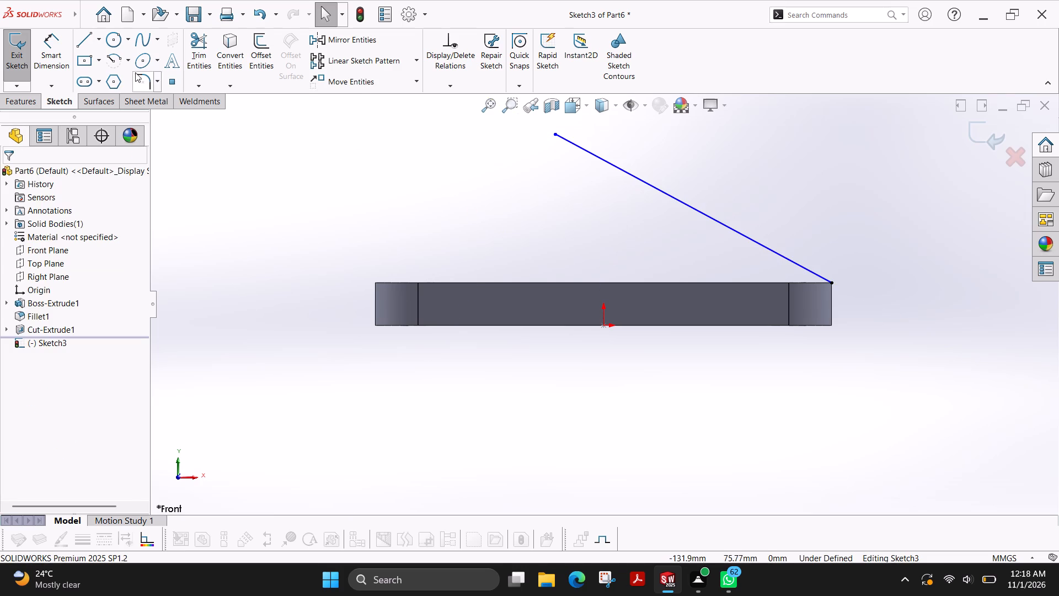
# Dimension the angle between the slanted line and the plate's top edge to 30°.
pyautogui.click(61, 50)
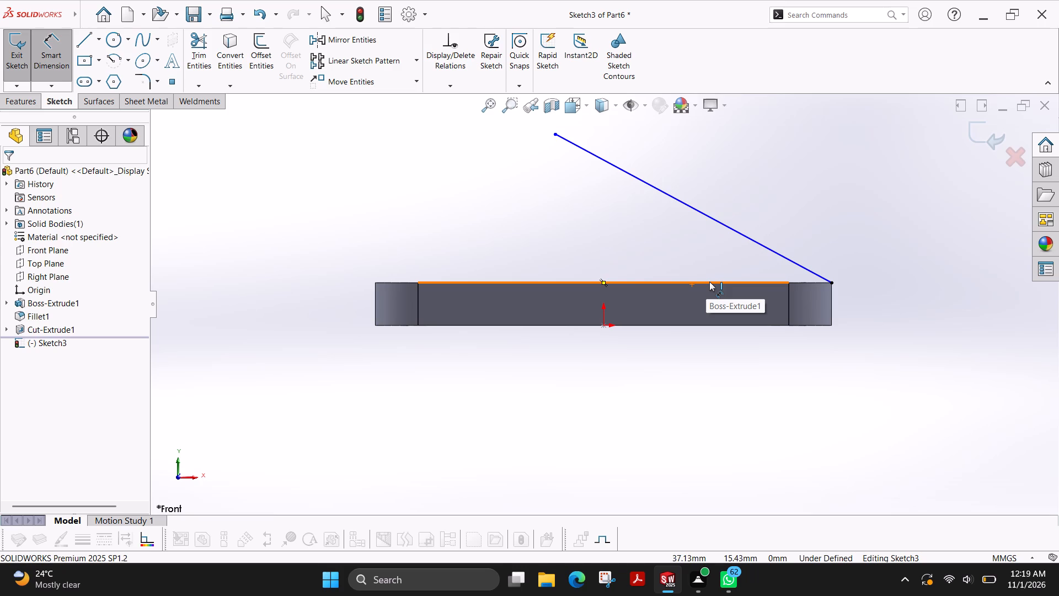
pyautogui.click(719, 283)
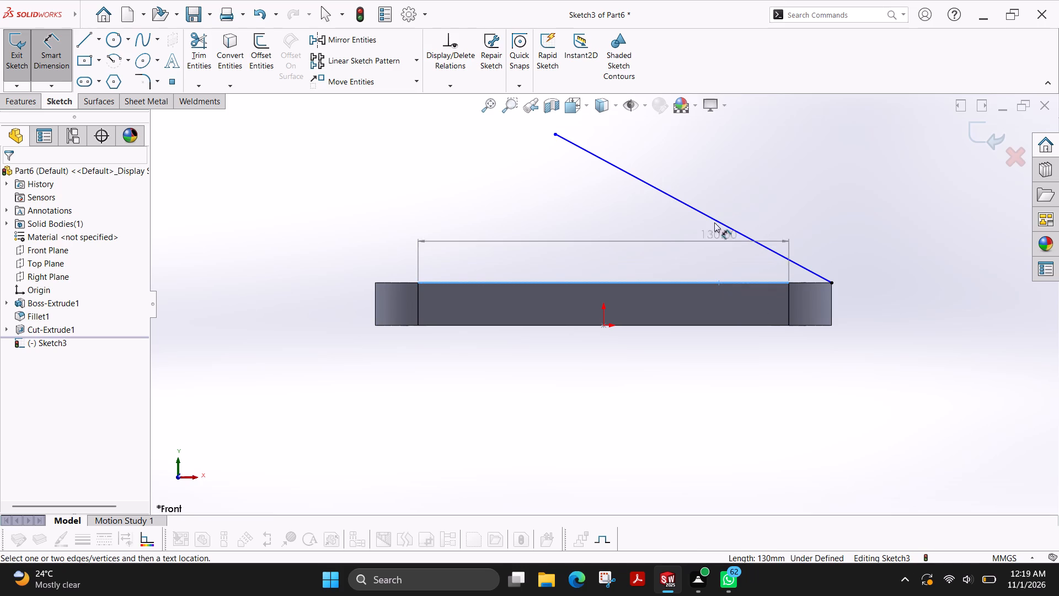
pyautogui.click(711, 216)
pyautogui.click(640, 235)
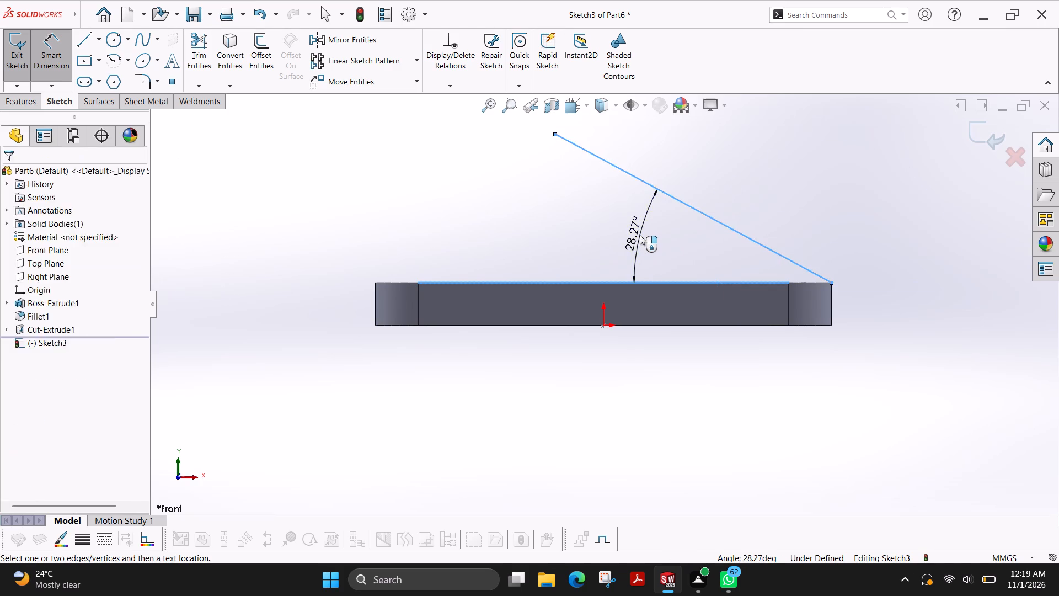
pyautogui.write('30')
pyautogui.press('Return')
pyautogui.scroll(1, 631, 201)
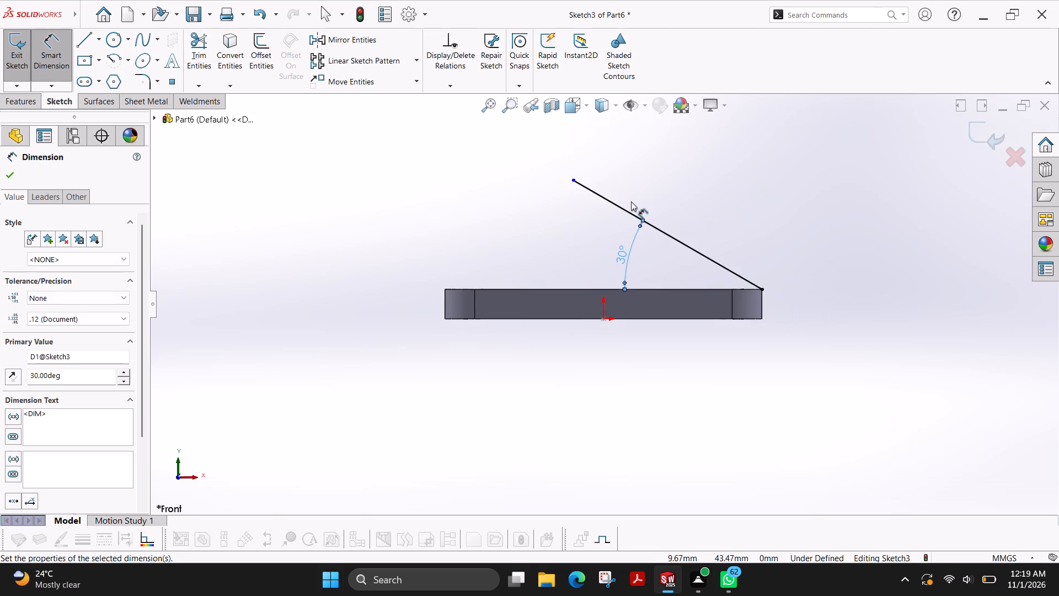
pyautogui.scroll(2, 631, 201)
pyautogui.scroll(-2, 628, 204)
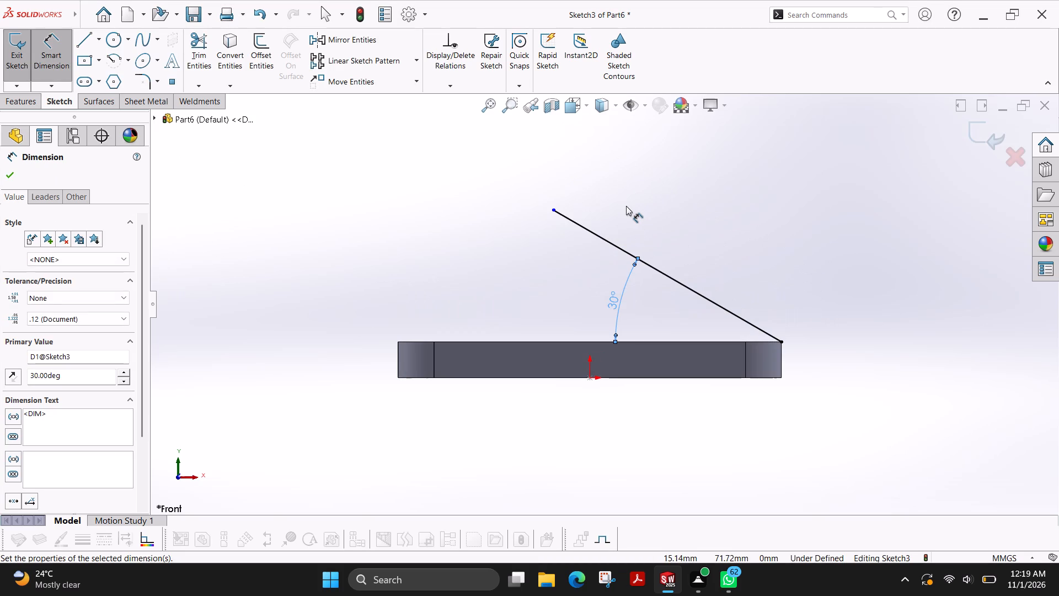
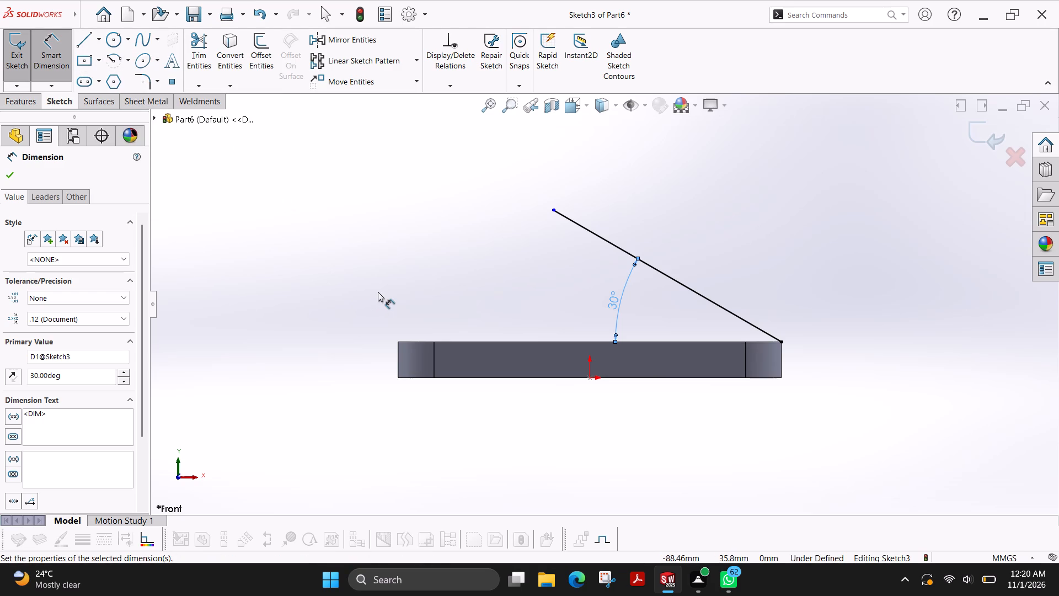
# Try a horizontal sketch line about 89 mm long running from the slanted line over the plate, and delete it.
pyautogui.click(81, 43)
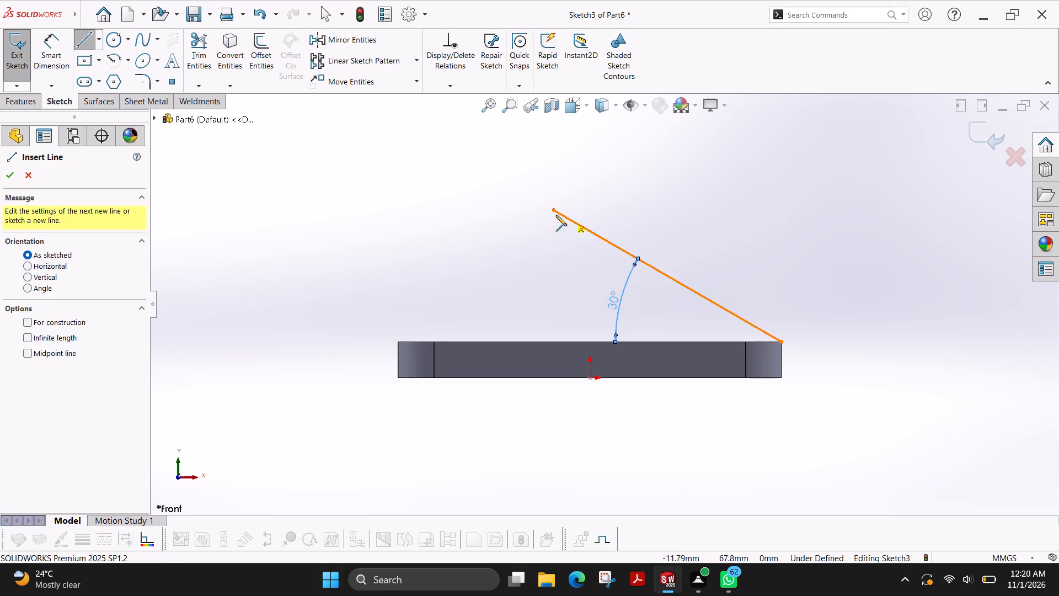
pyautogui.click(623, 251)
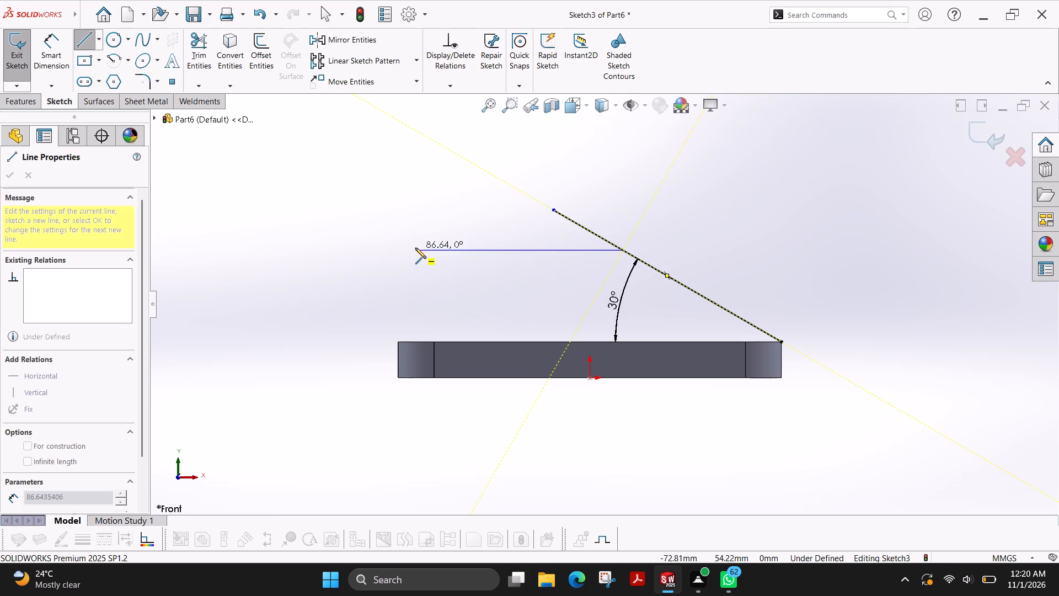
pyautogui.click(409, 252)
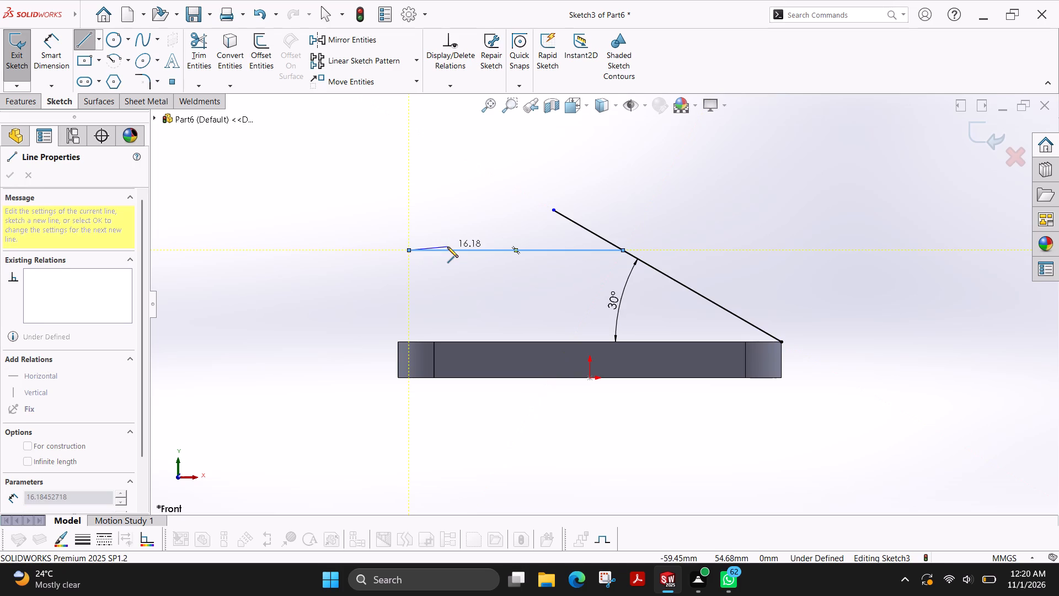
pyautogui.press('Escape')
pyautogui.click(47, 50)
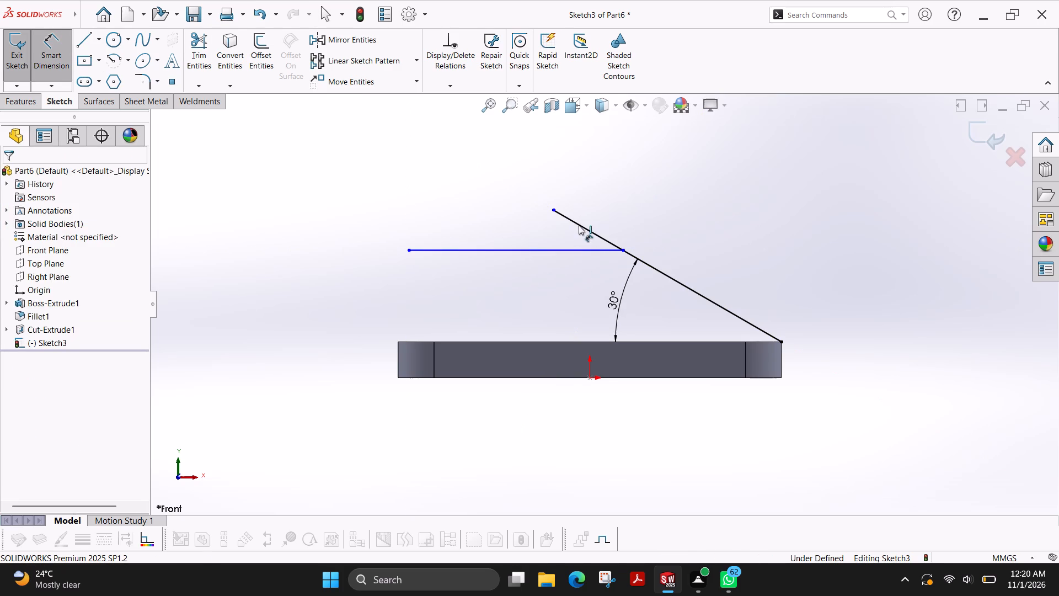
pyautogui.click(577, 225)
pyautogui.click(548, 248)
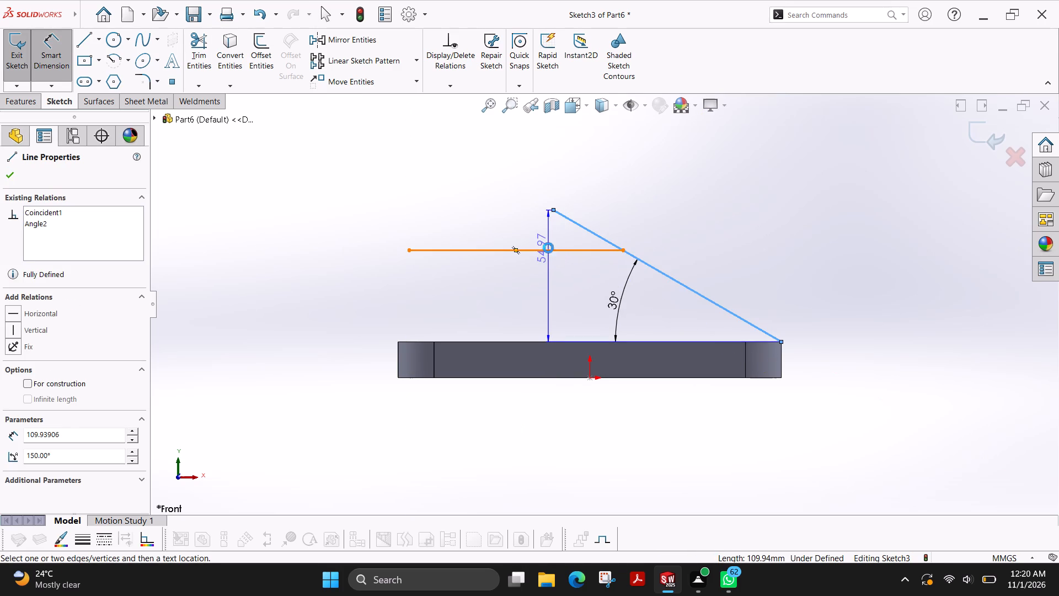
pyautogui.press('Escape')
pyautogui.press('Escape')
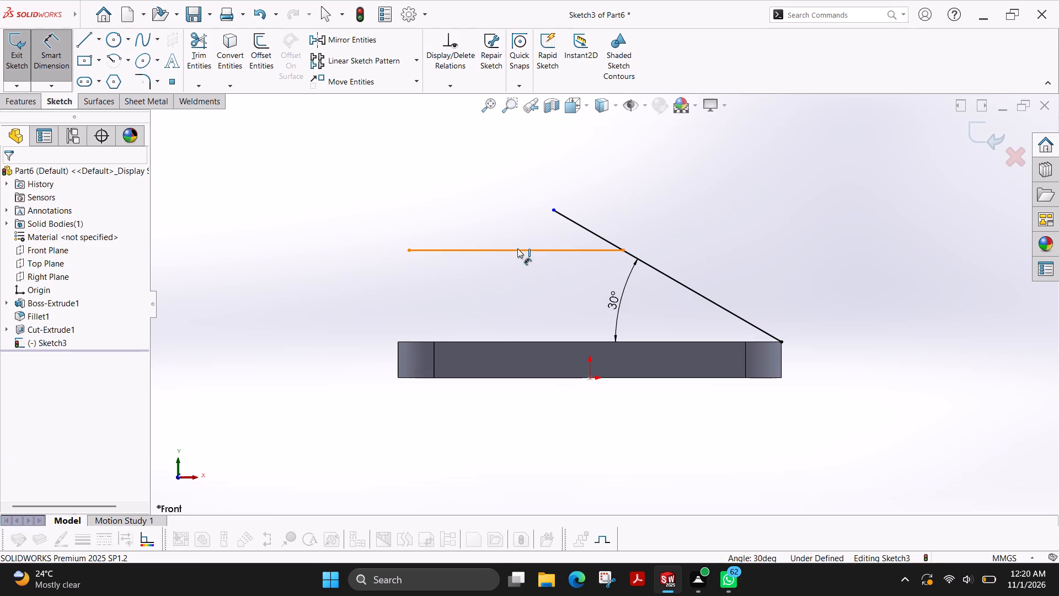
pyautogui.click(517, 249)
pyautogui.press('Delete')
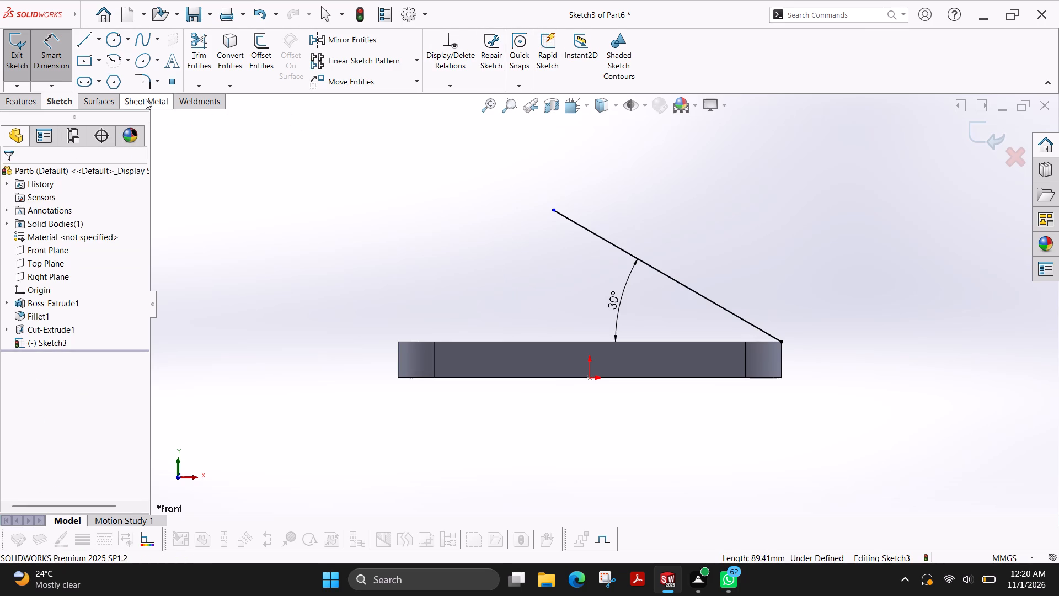
# Exit the sketch and create a reference axis along the 30° slanted line.
pyautogui.click(16, 61)
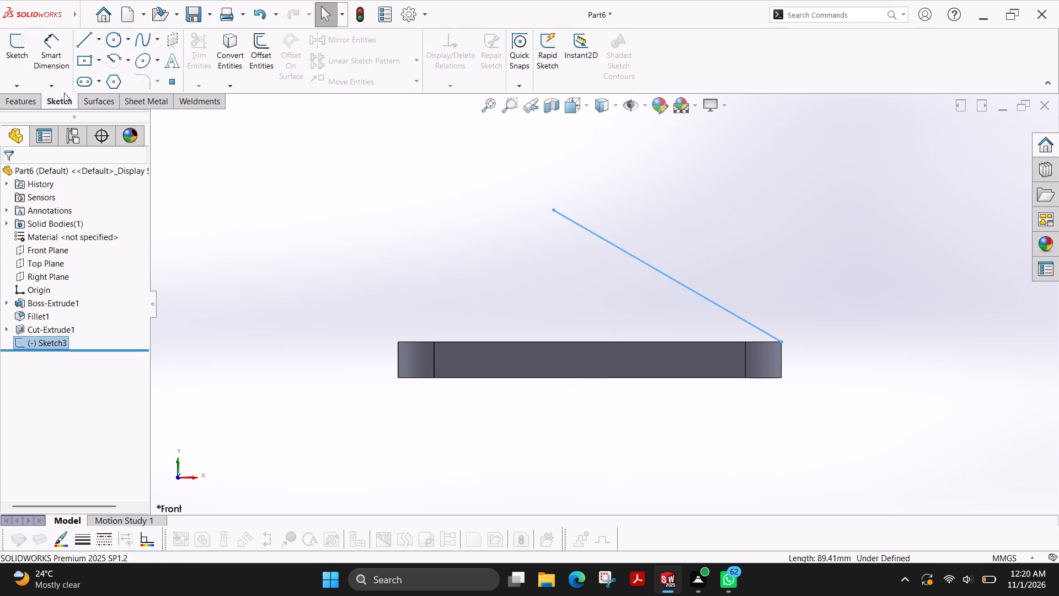
pyautogui.click(24, 103)
pyautogui.click(528, 92)
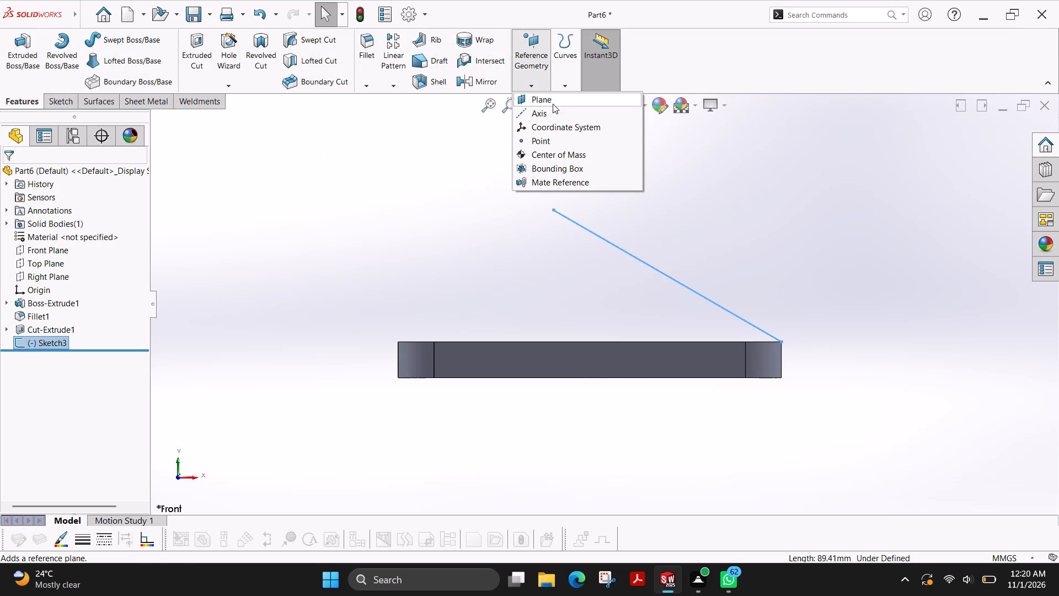
pyautogui.click(553, 111)
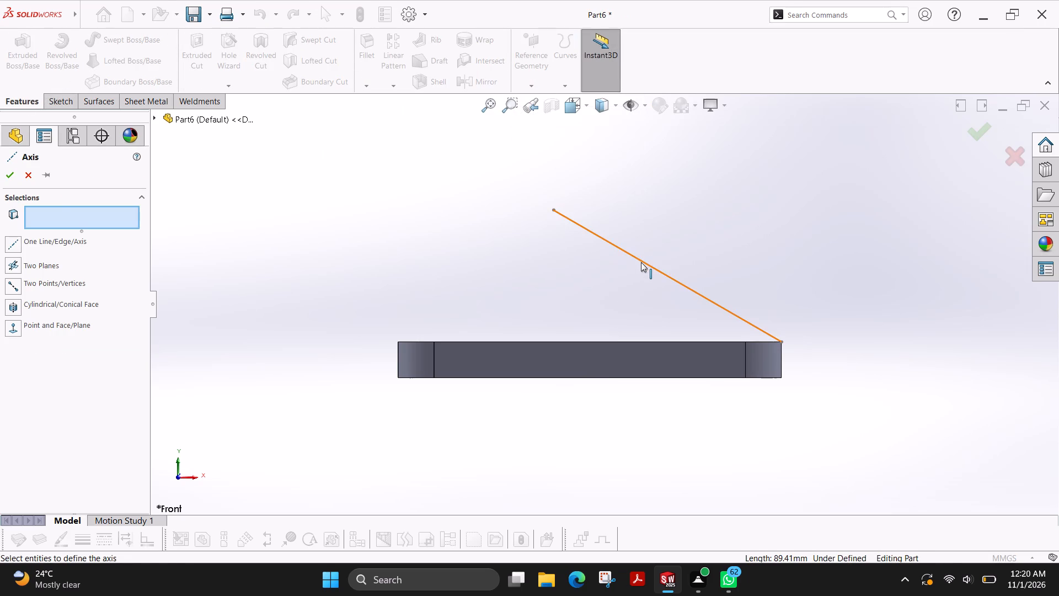
pyautogui.click(641, 262)
pyautogui.click(8, 175)
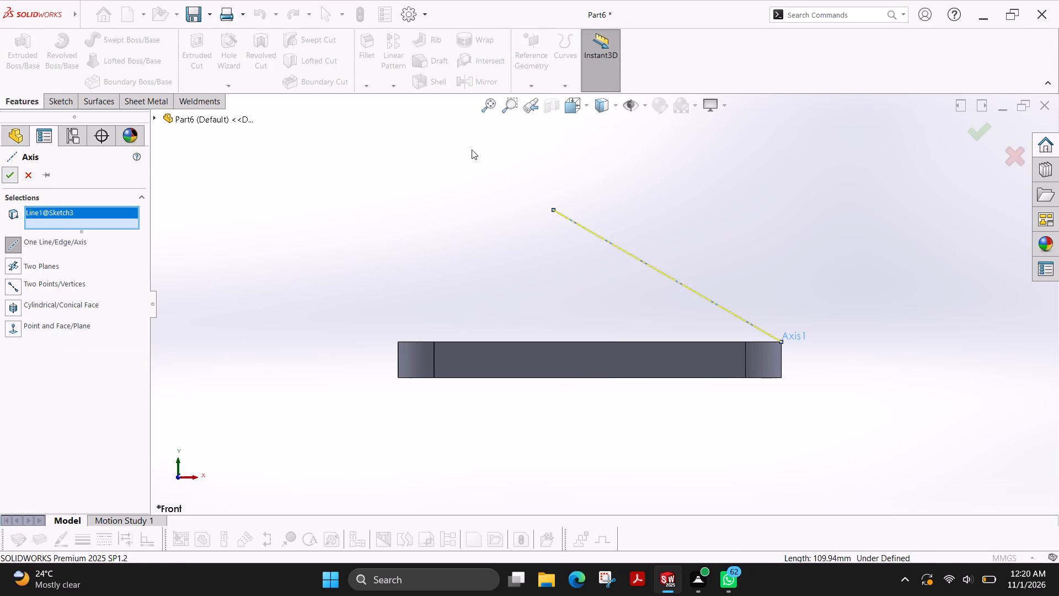
# Start a reference plane with the slanted axis as its coincident first reference.
pyautogui.click(532, 88)
pyautogui.click(545, 100)
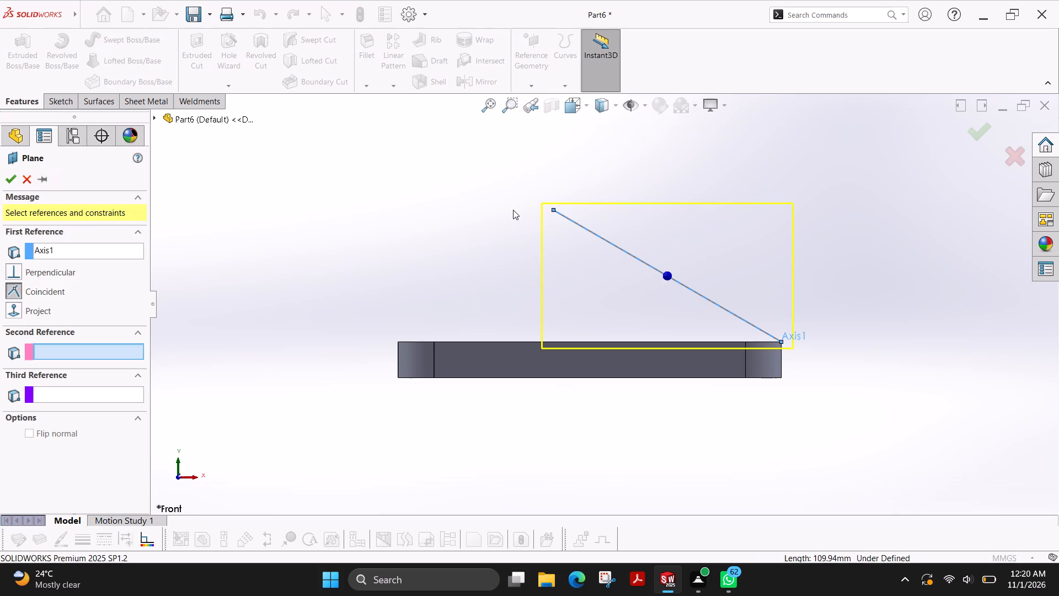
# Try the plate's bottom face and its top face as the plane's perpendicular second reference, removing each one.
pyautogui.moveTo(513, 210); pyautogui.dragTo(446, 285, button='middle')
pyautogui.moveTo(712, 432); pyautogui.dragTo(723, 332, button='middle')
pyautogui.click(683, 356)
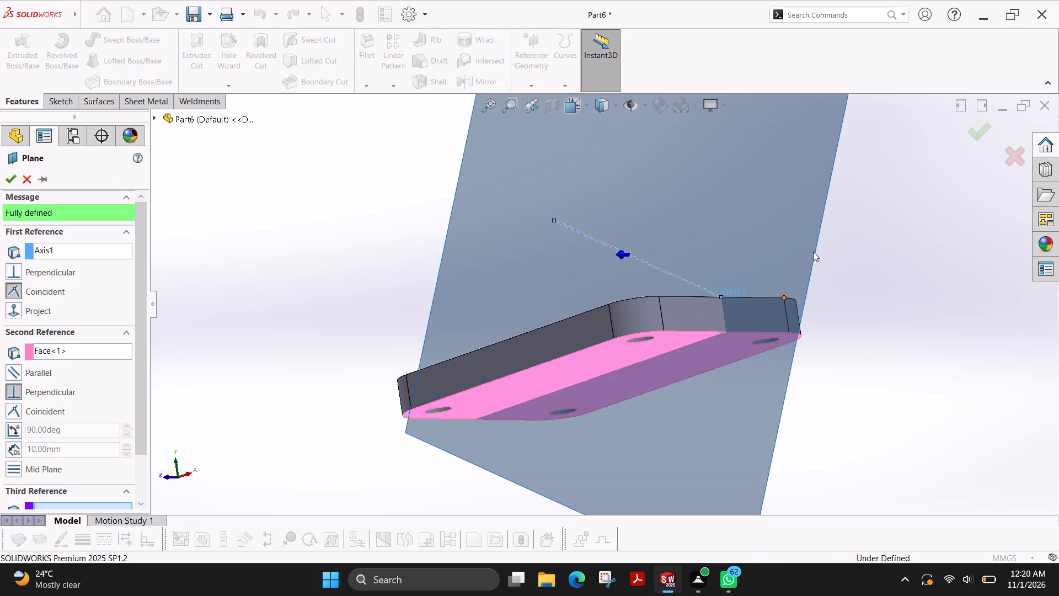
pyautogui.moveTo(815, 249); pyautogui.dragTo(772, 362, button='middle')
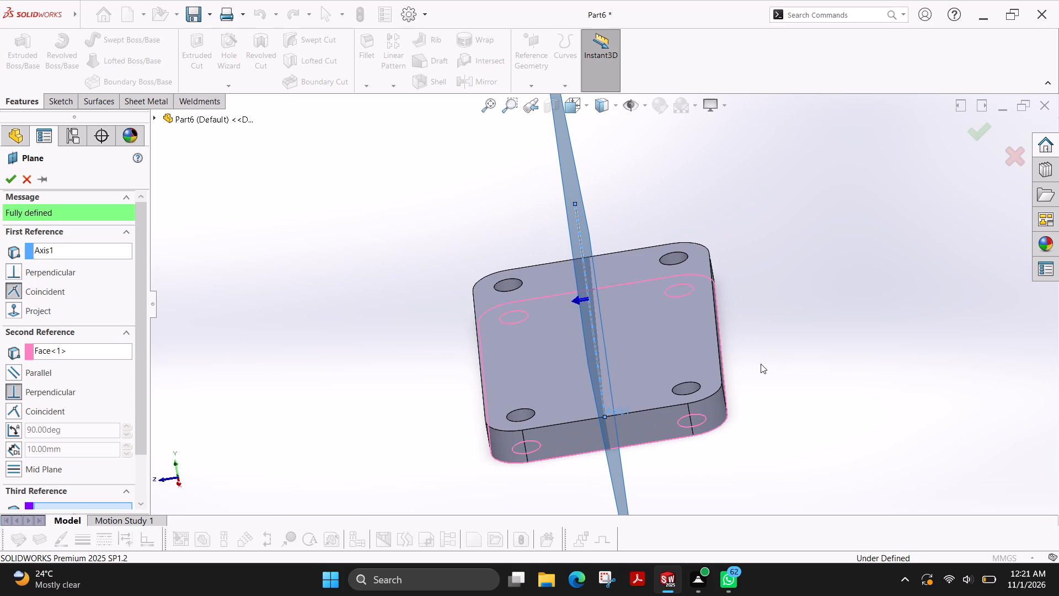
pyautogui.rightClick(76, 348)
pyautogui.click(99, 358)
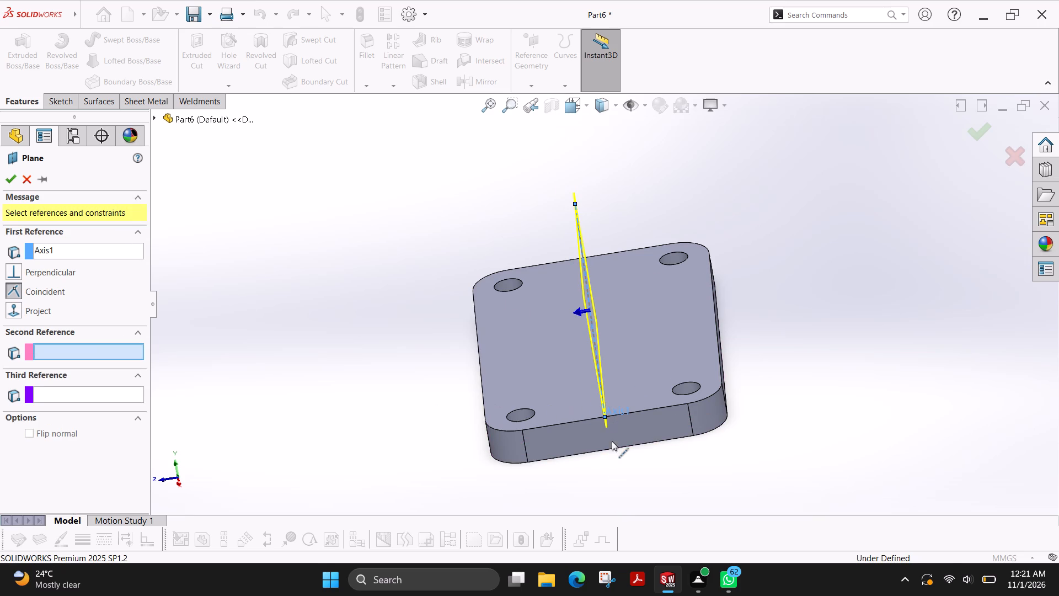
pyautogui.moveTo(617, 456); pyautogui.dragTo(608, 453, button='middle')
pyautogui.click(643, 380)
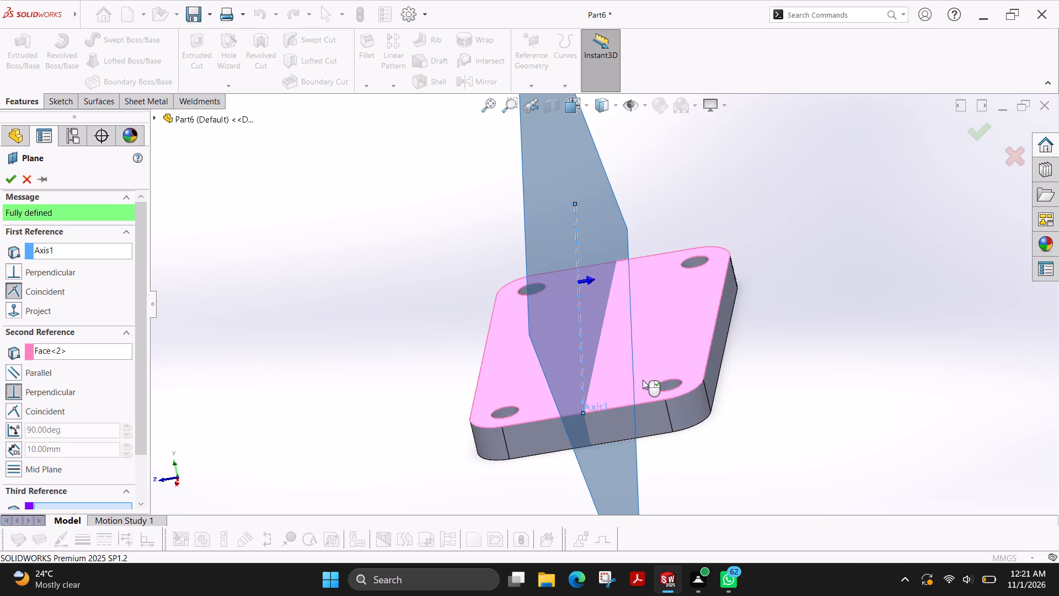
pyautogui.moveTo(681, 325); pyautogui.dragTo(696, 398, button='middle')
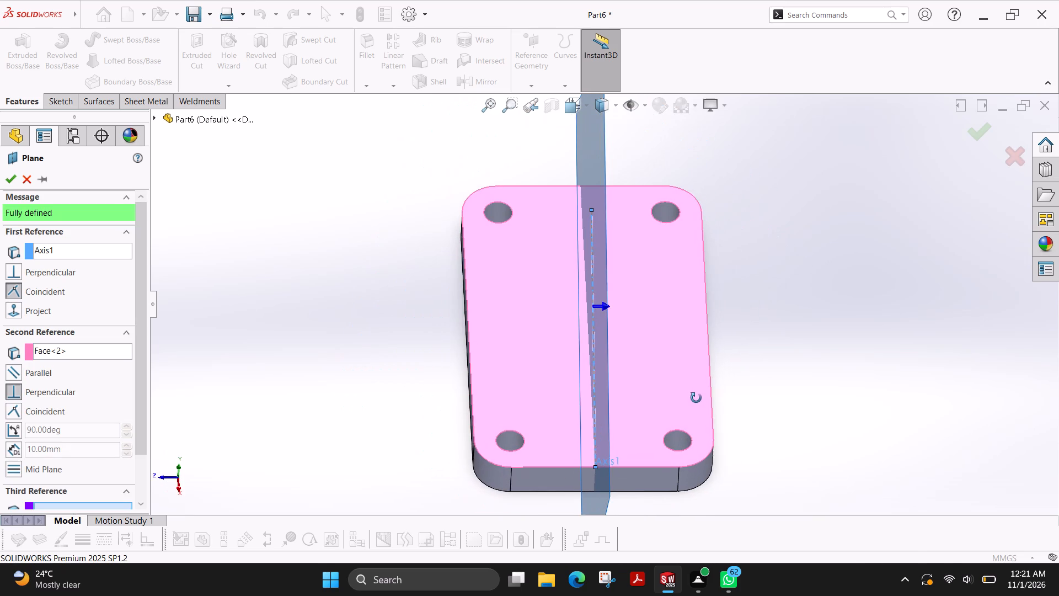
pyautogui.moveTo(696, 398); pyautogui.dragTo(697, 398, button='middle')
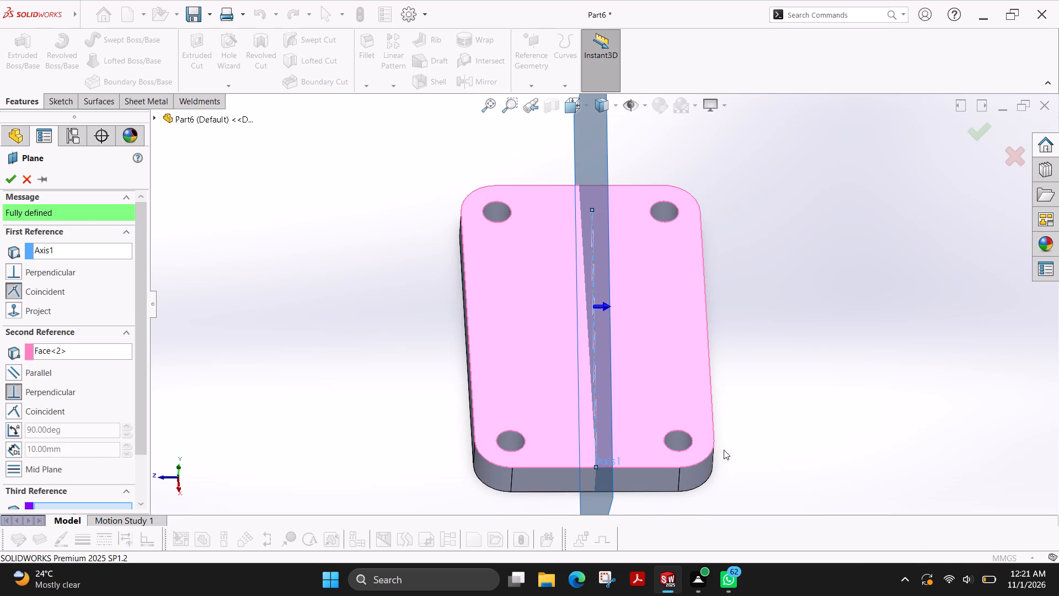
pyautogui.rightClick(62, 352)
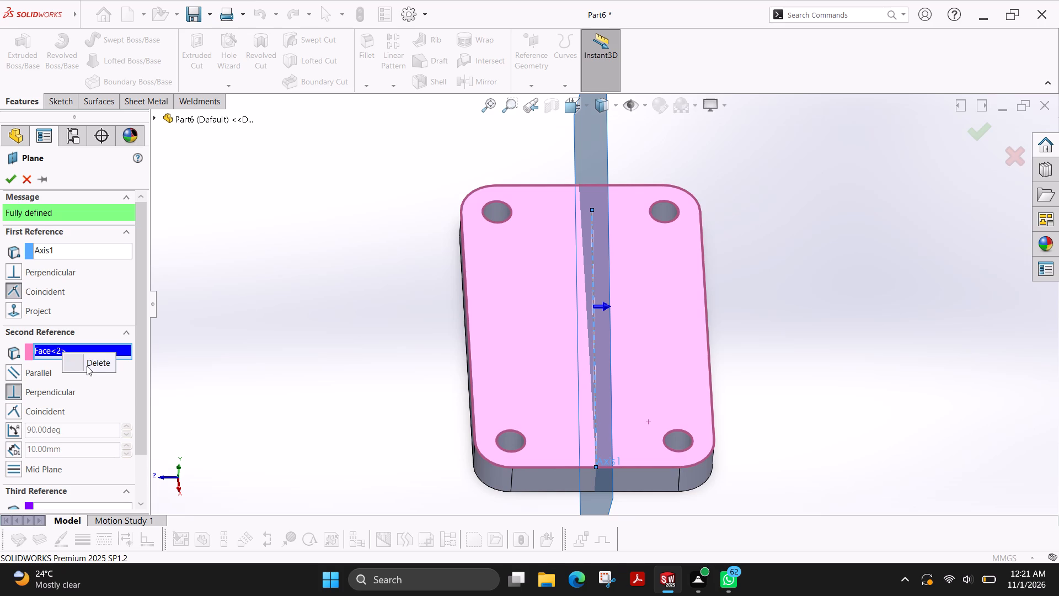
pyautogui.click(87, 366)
# Set the plate's long side face as the perpendicular second reference and create the inclined plane.
pyautogui.moveTo(434, 398); pyautogui.dragTo(464, 384, button='middle')
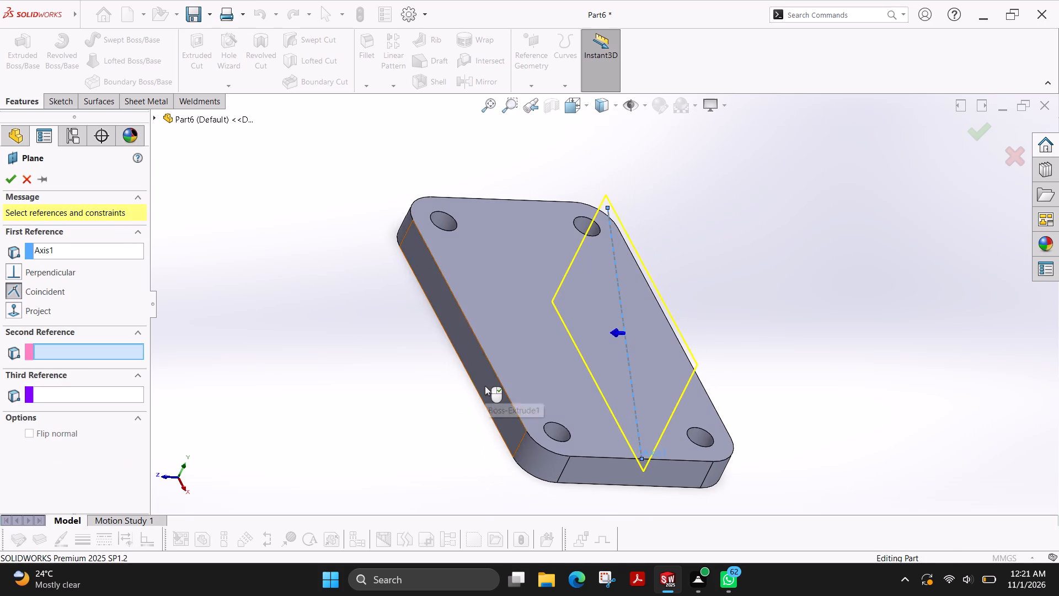
pyautogui.click(485, 386)
pyautogui.moveTo(253, 354); pyautogui.dragTo(212, 279, button='middle')
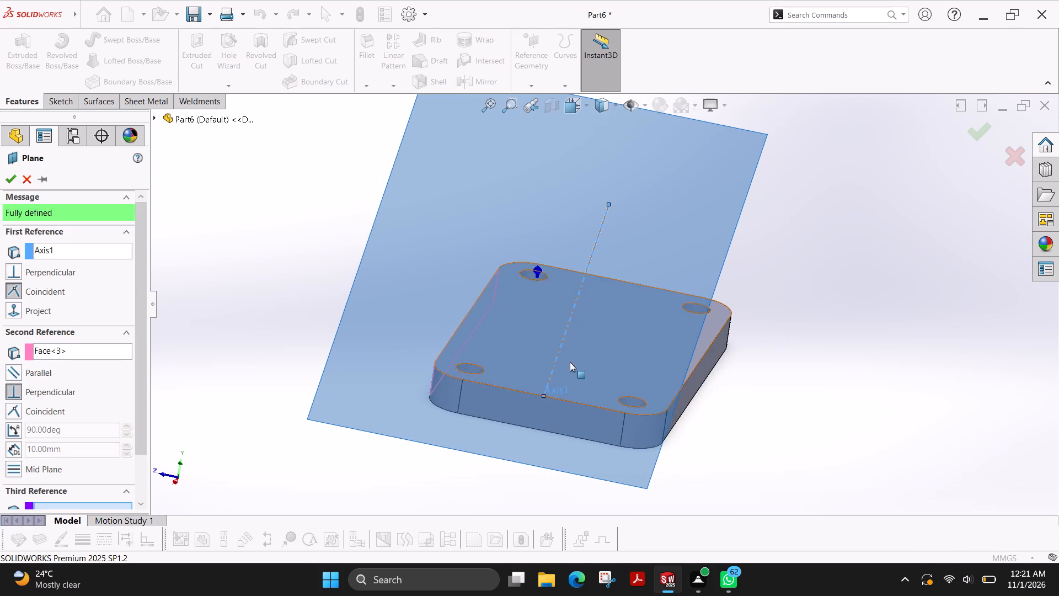
pyautogui.click(12, 180)
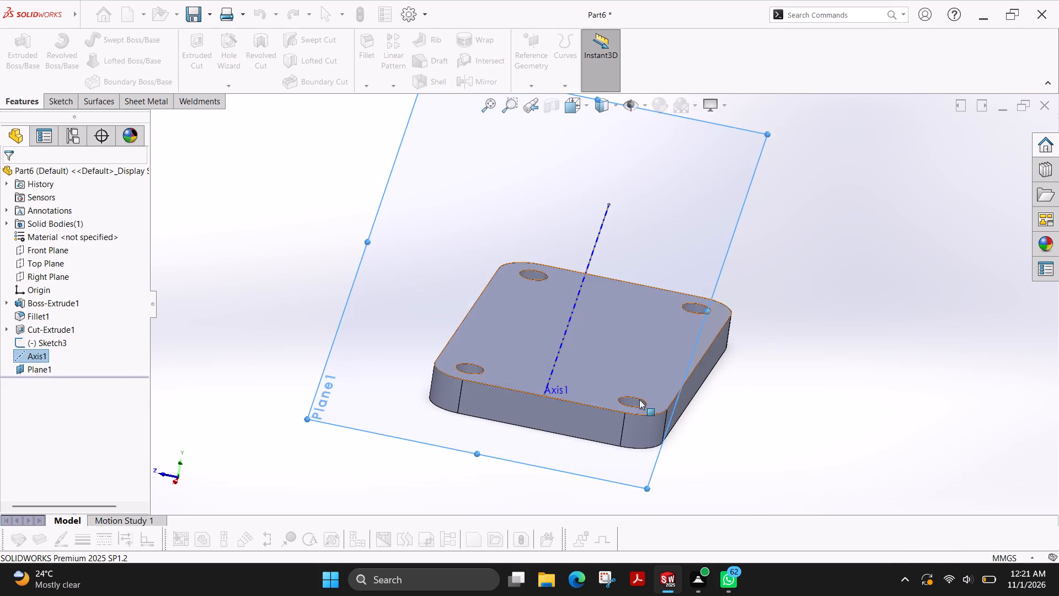
# Start a sketch on the inclined plane and draw two concentric circles centred on the axis, with radii about 20.4 mm and 8.6 mm.
pyautogui.moveTo(792, 394); pyautogui.dragTo(799, 391, button='middle')
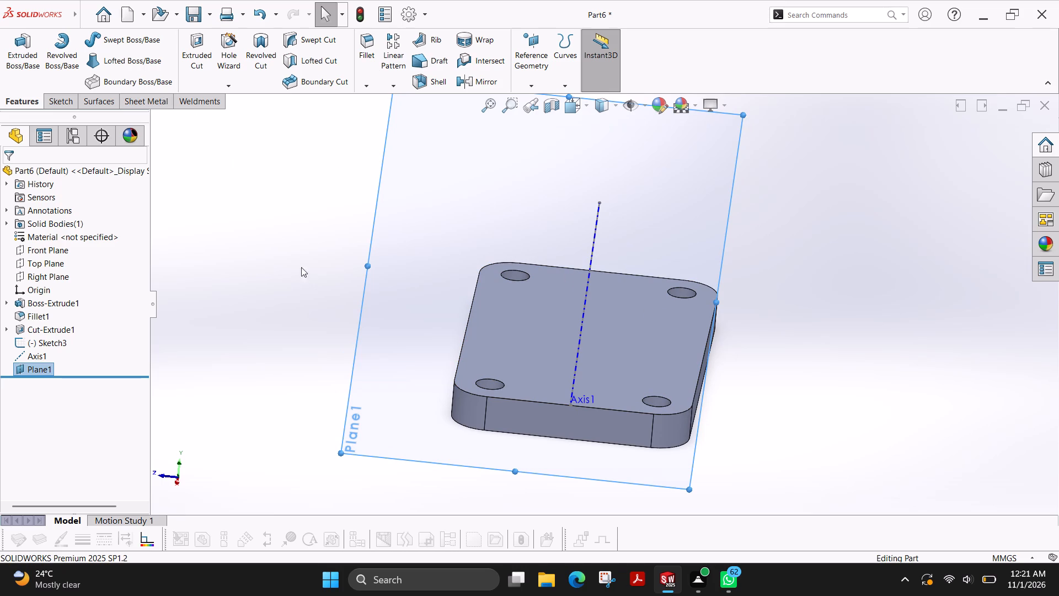
pyautogui.click(55, 100)
pyautogui.click(17, 47)
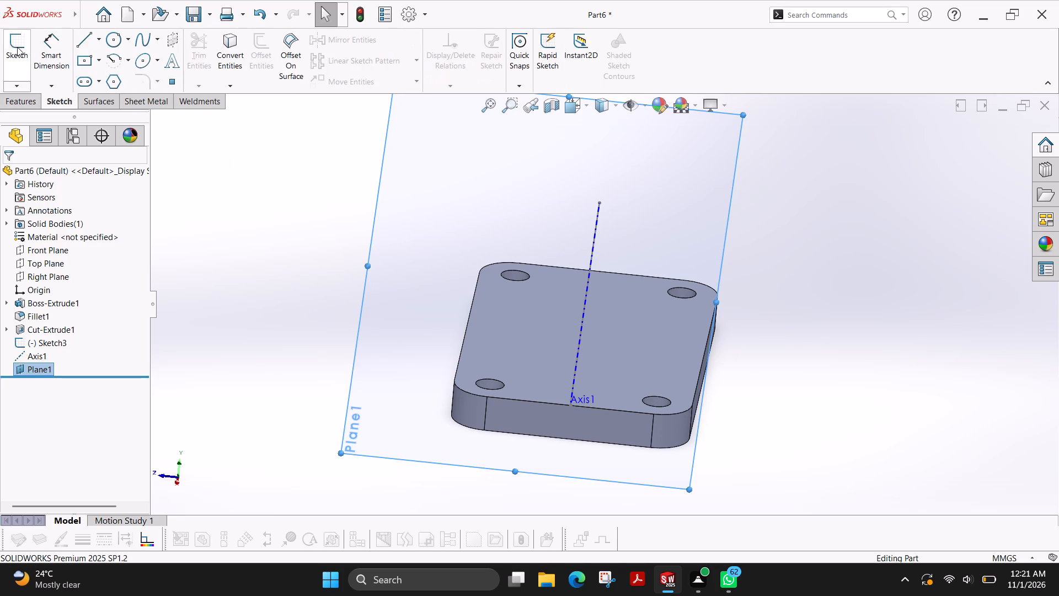
pyautogui.scroll(-1, 498, 322)
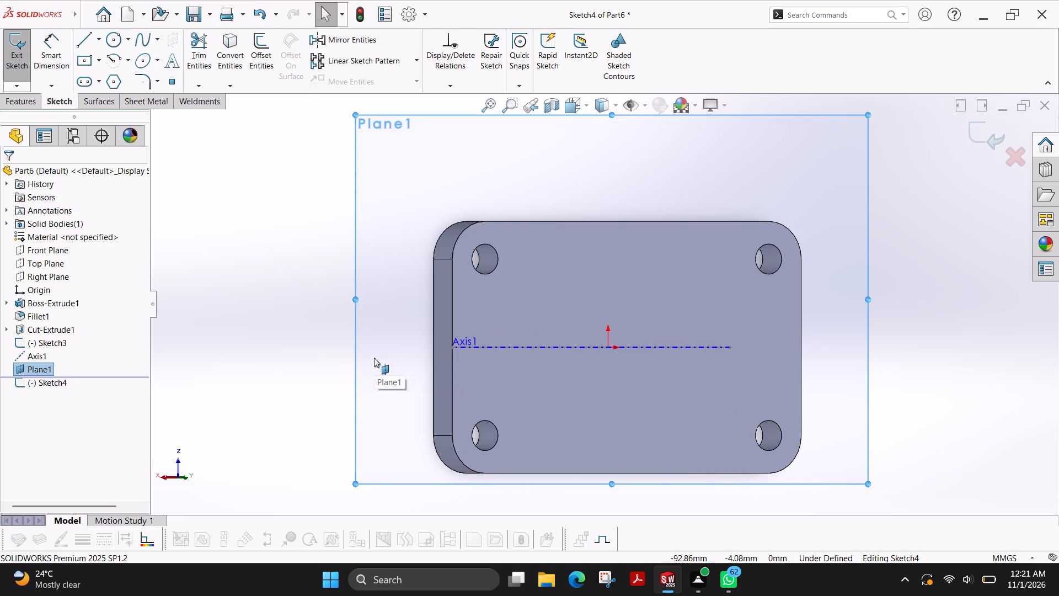
pyautogui.click(109, 38)
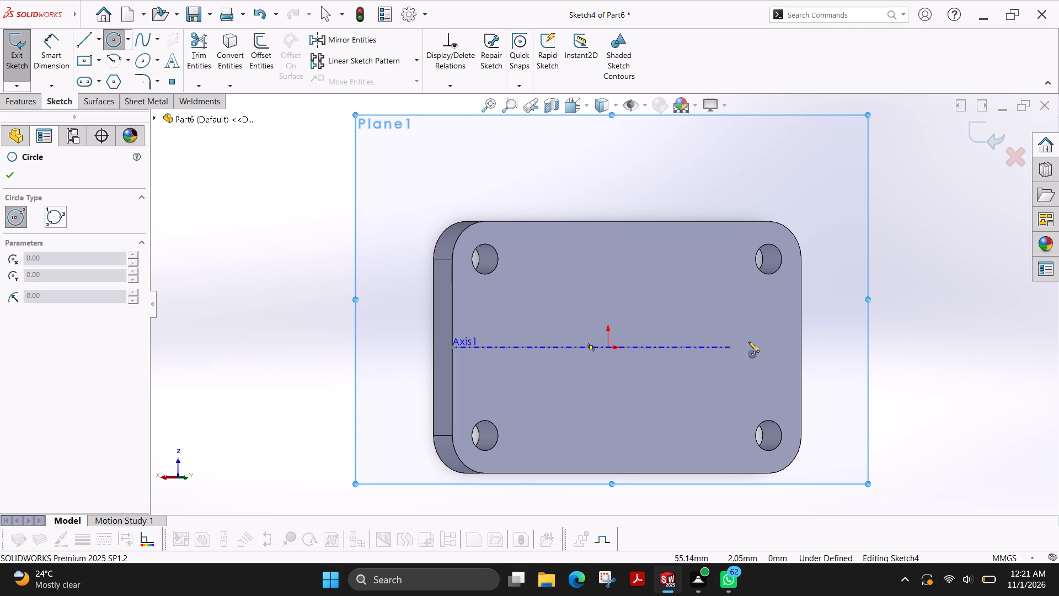
pyautogui.click(697, 349)
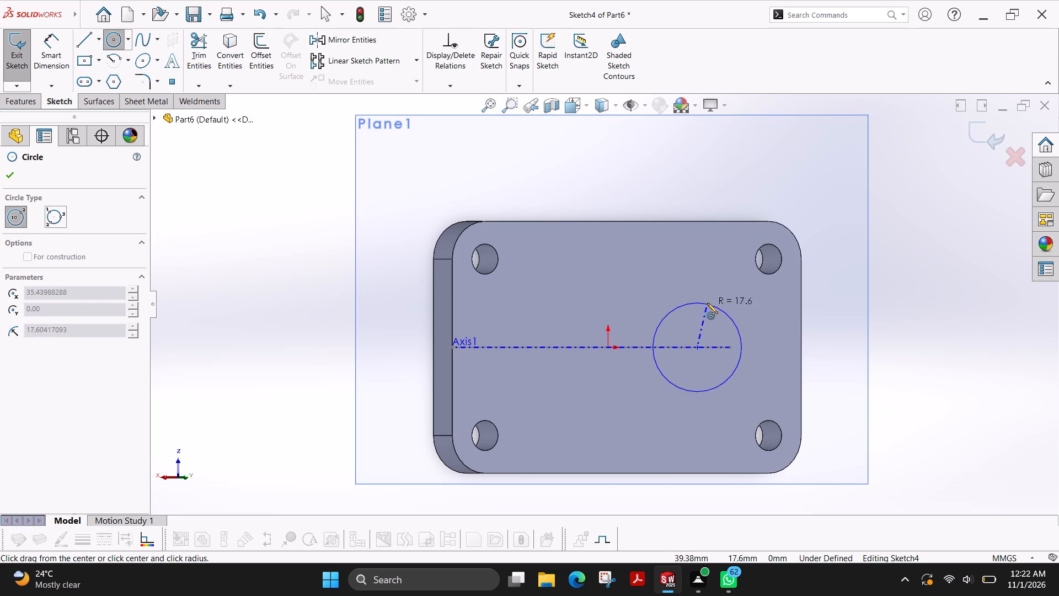
pyautogui.click(707, 297)
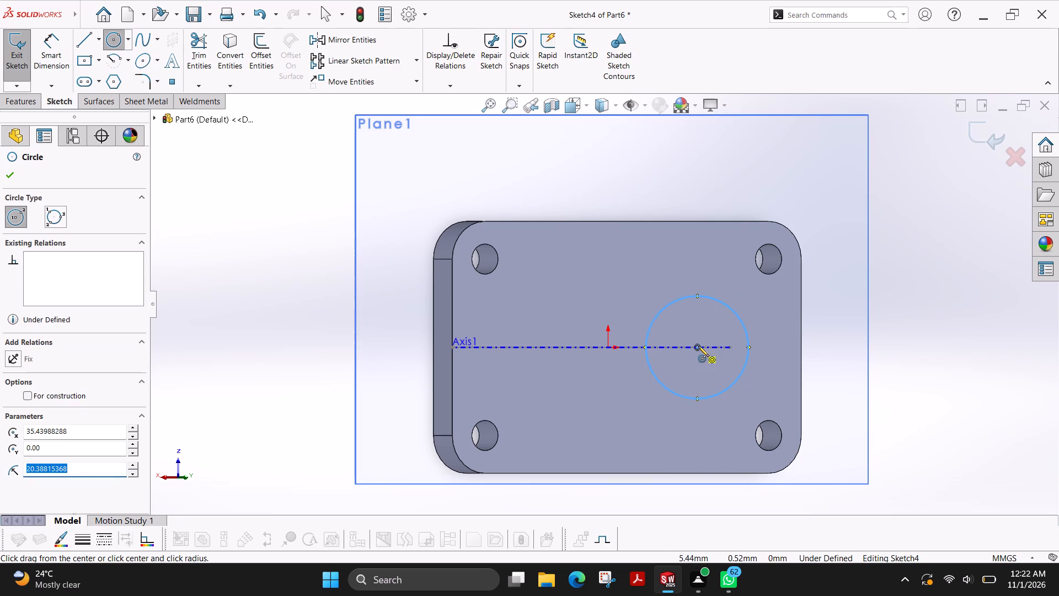
pyautogui.click(698, 346)
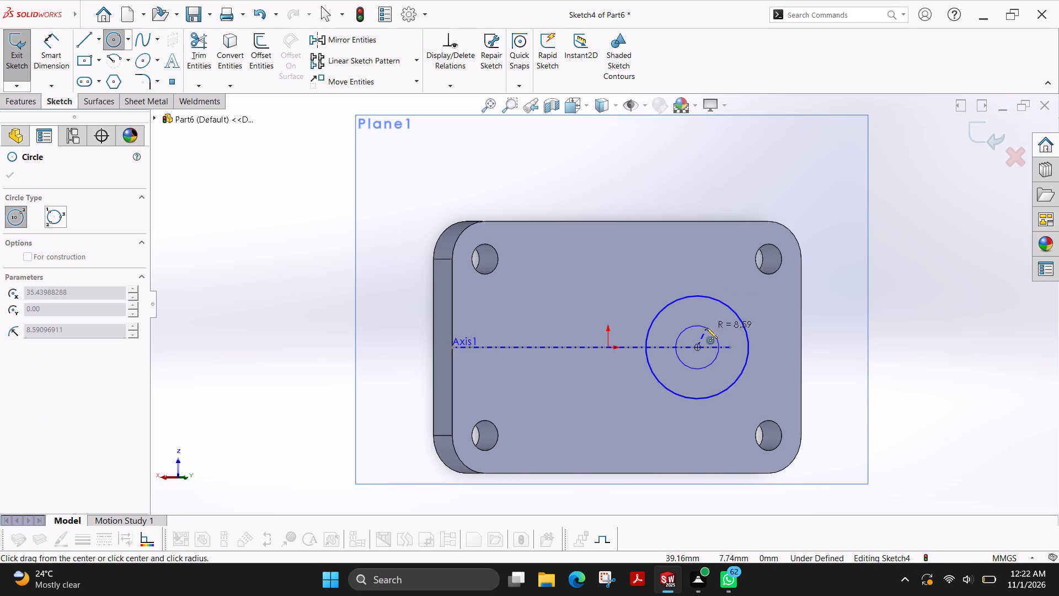
pyautogui.click(707, 328)
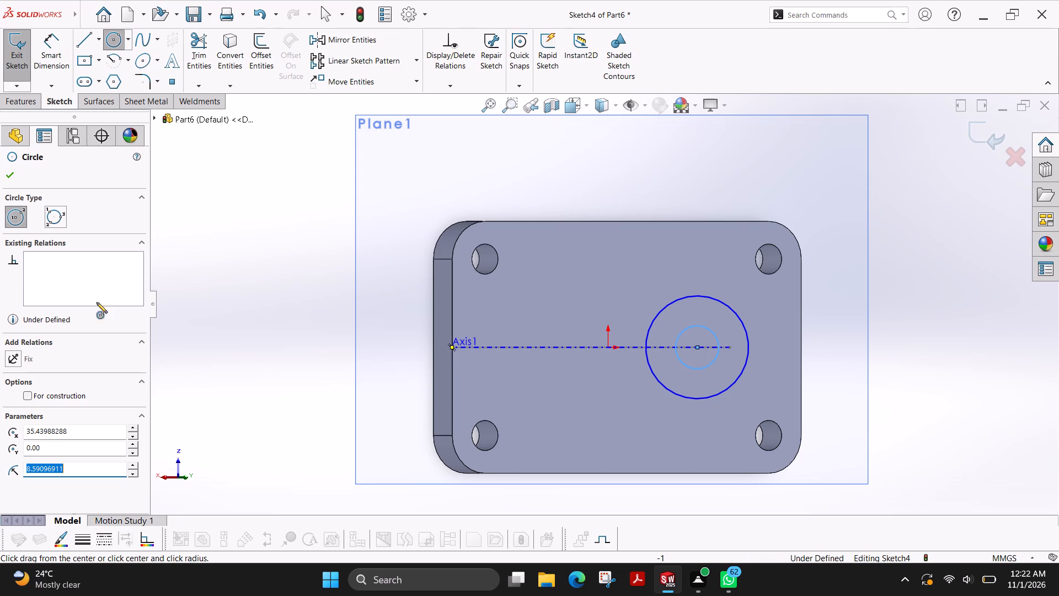
# Sketch a line along the axis from its lower end at the plate's edge to the circles' centre.
pyautogui.click(80, 41)
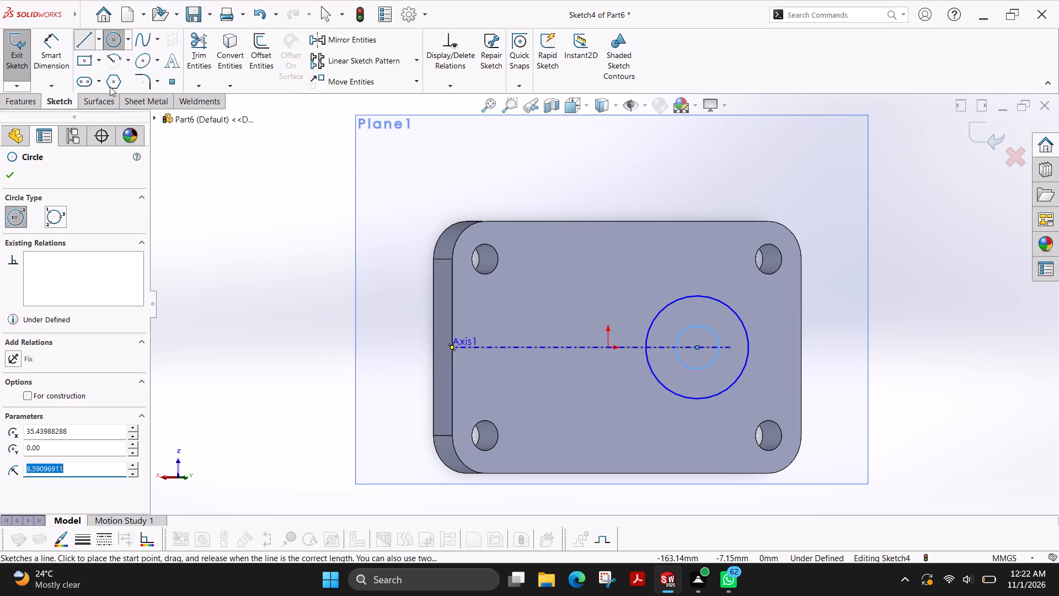
pyautogui.click(453, 348)
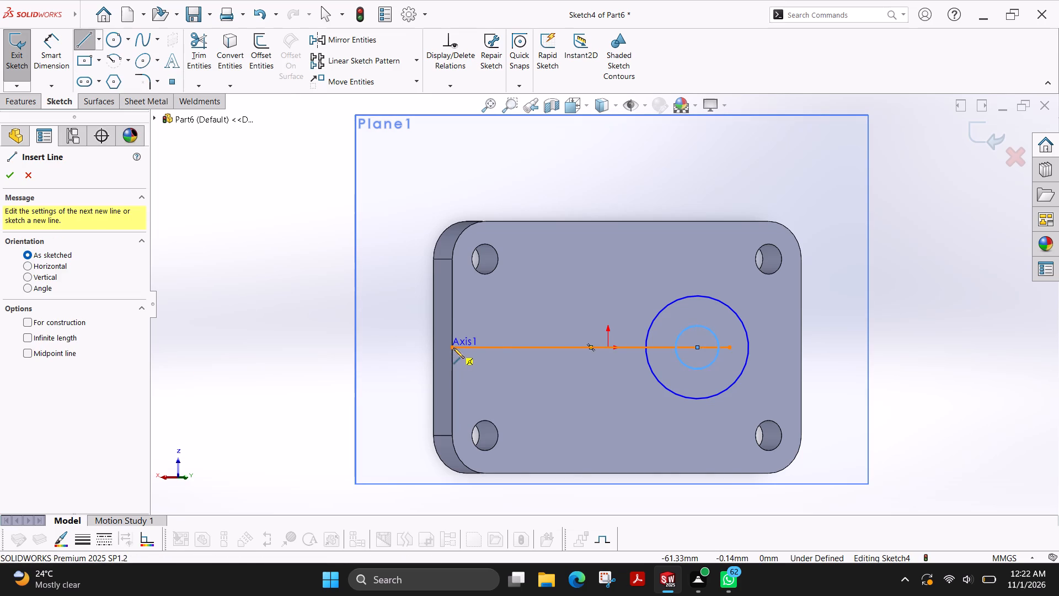
pyautogui.click(700, 346)
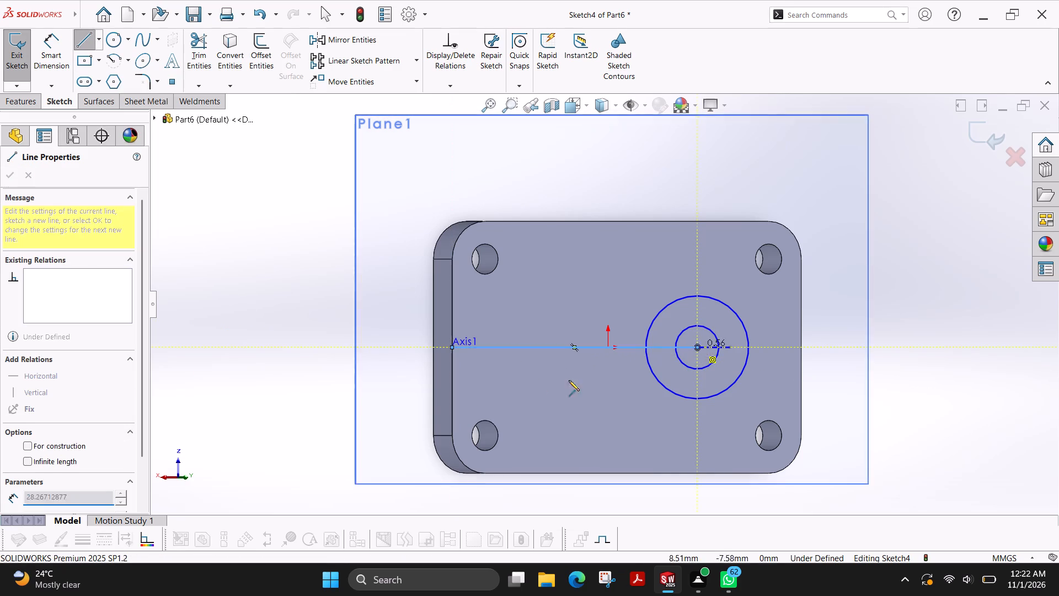
pyautogui.press('Escape')
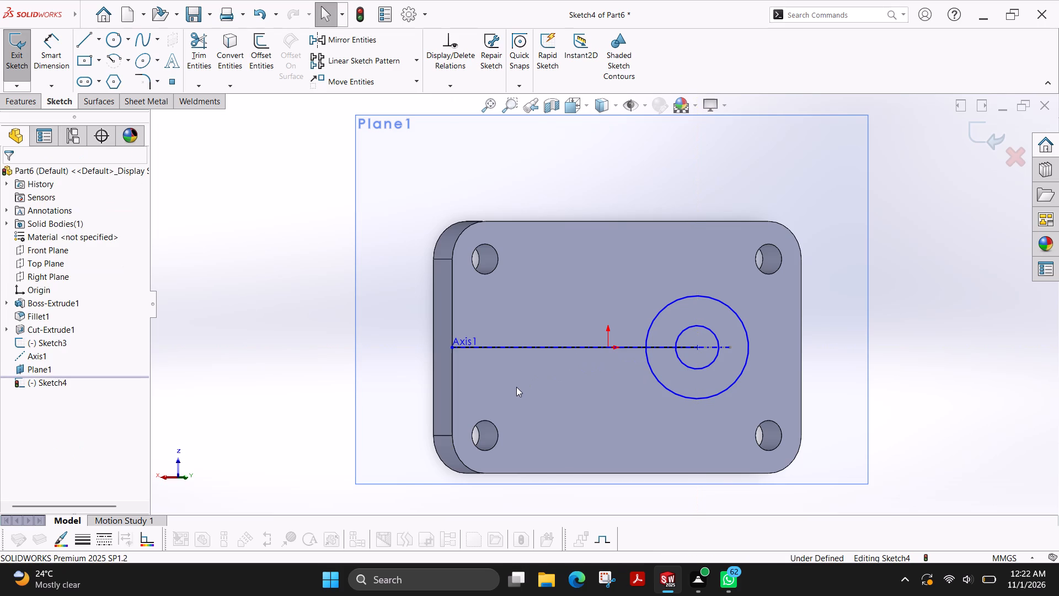
# Offset the sketched axis line 17.5 mm (35/2) to both sides with dimensions added.
pyautogui.click(261, 51)
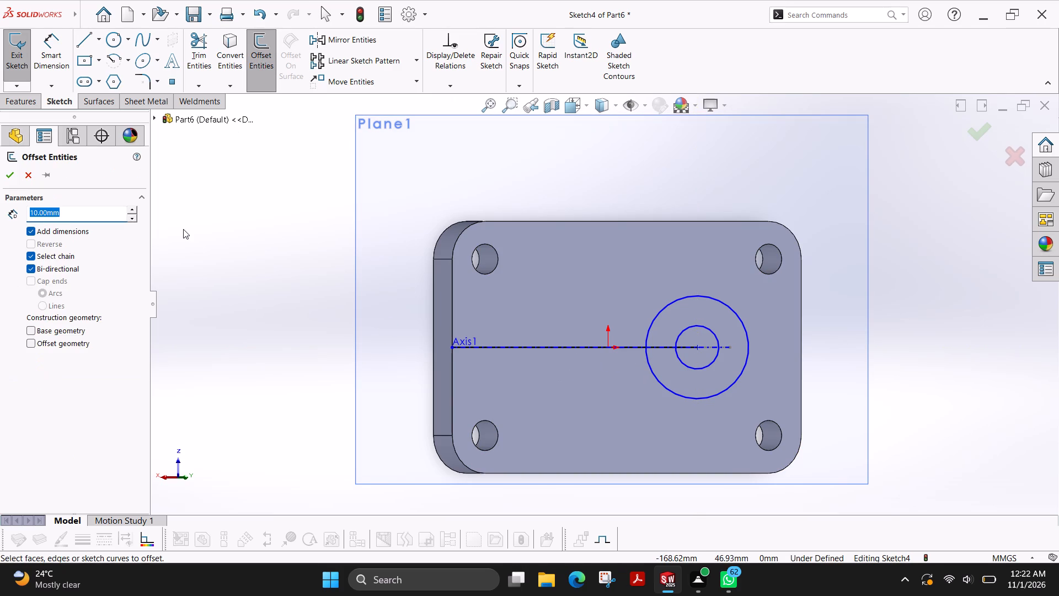
pyautogui.write('35')
pyautogui.press('Return')
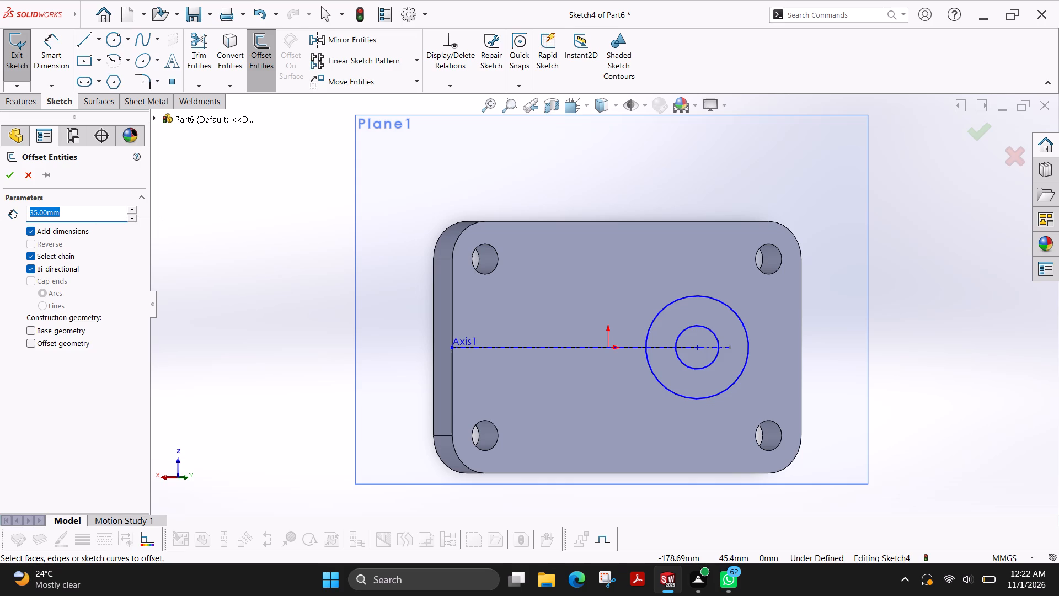
pyautogui.write('35')
pyautogui.write('/2')
pyautogui.press('Return')
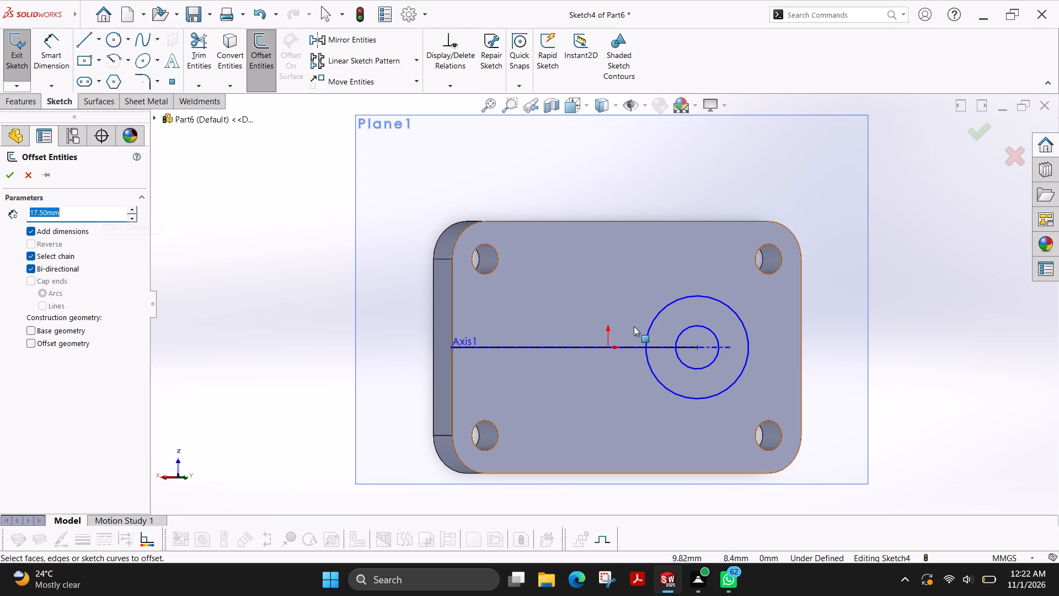
pyautogui.click(575, 347)
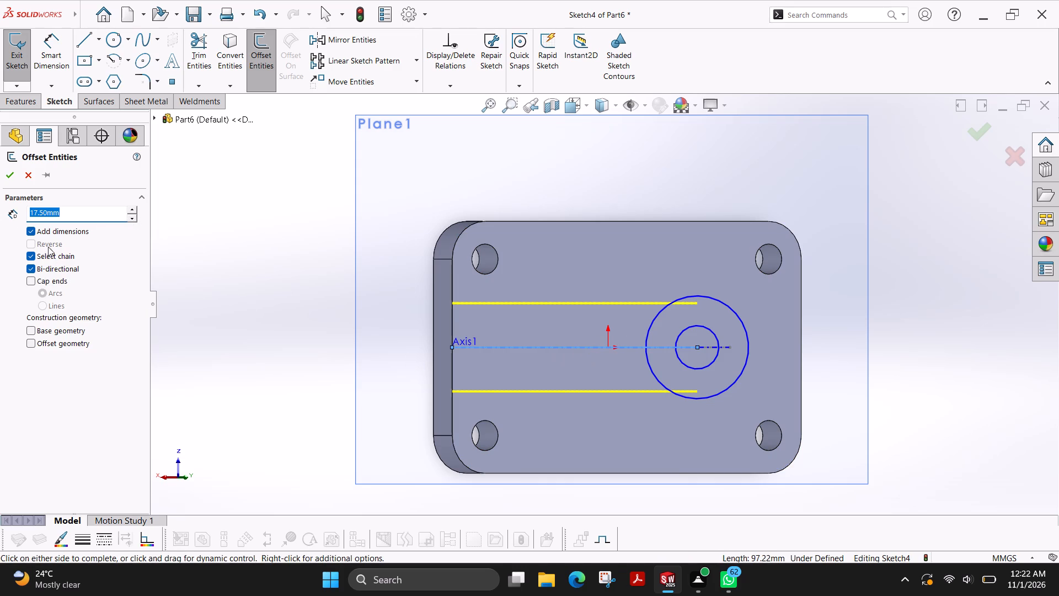
pyautogui.click(8, 170)
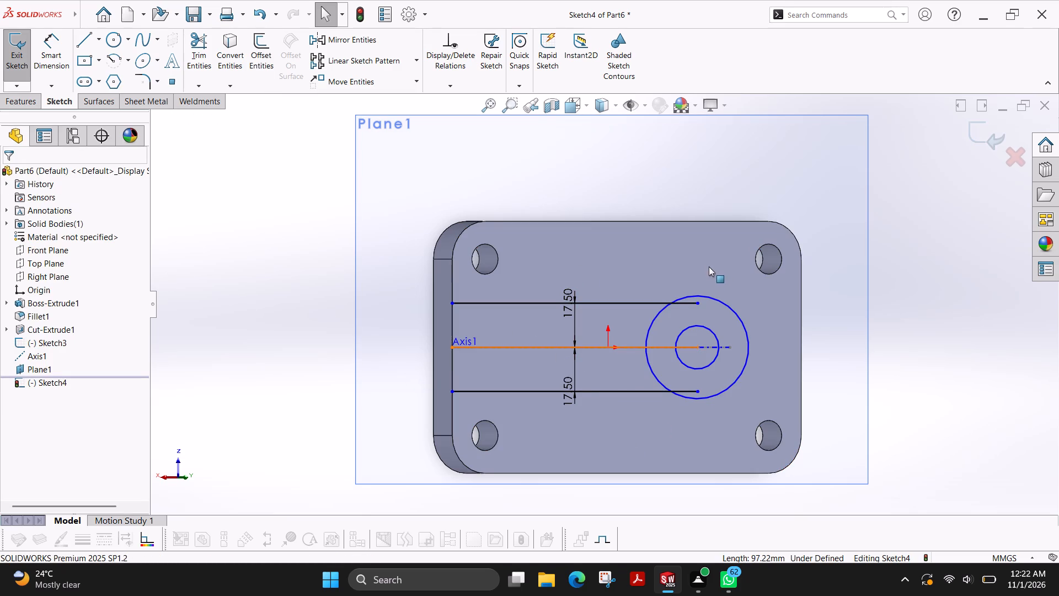
# Dimension the two concentric circles, setting the outer diameter to 75 mm and the inner diameter to 30 mm.
pyautogui.click(64, 63)
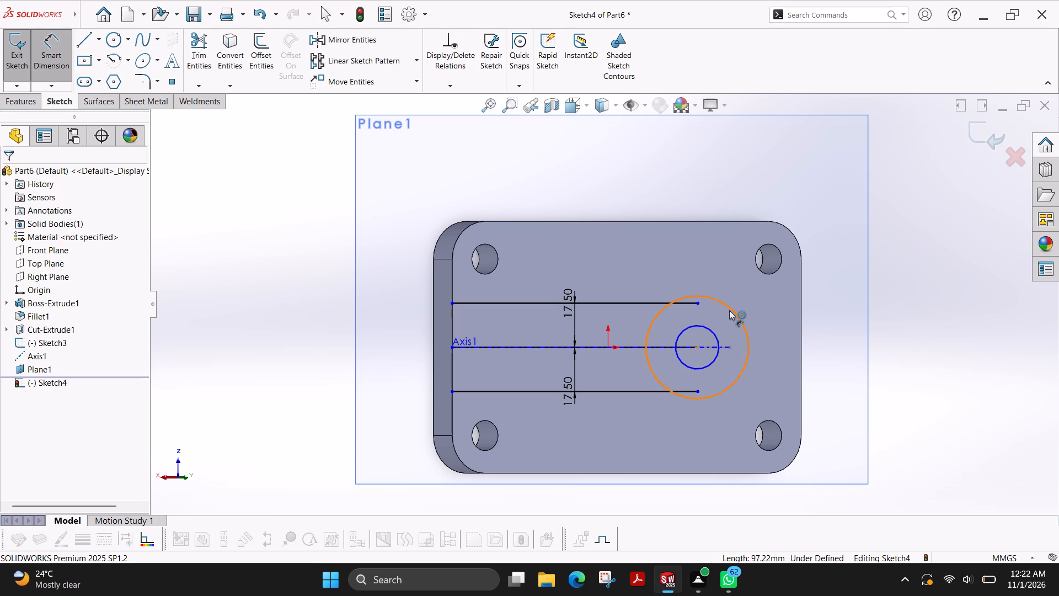
pyautogui.click(729, 310)
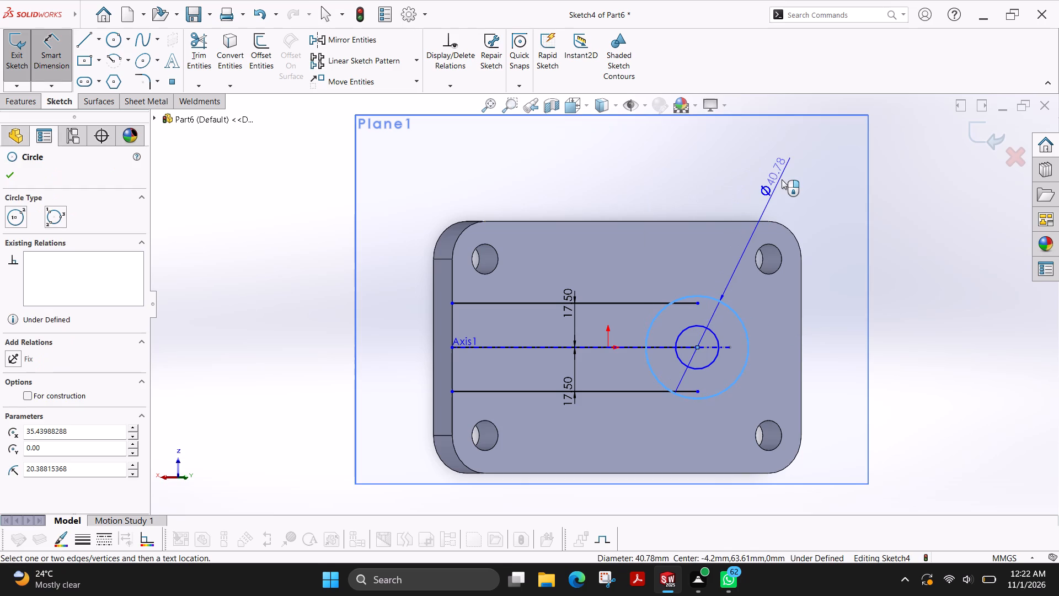
pyautogui.click(782, 179)
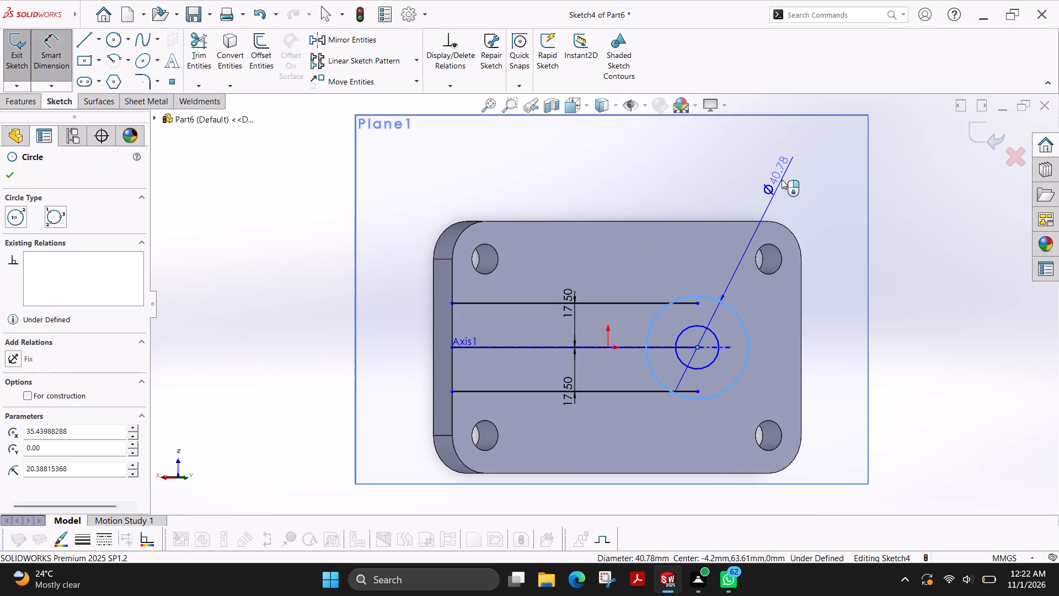
pyautogui.write('75')
pyautogui.press('Return')
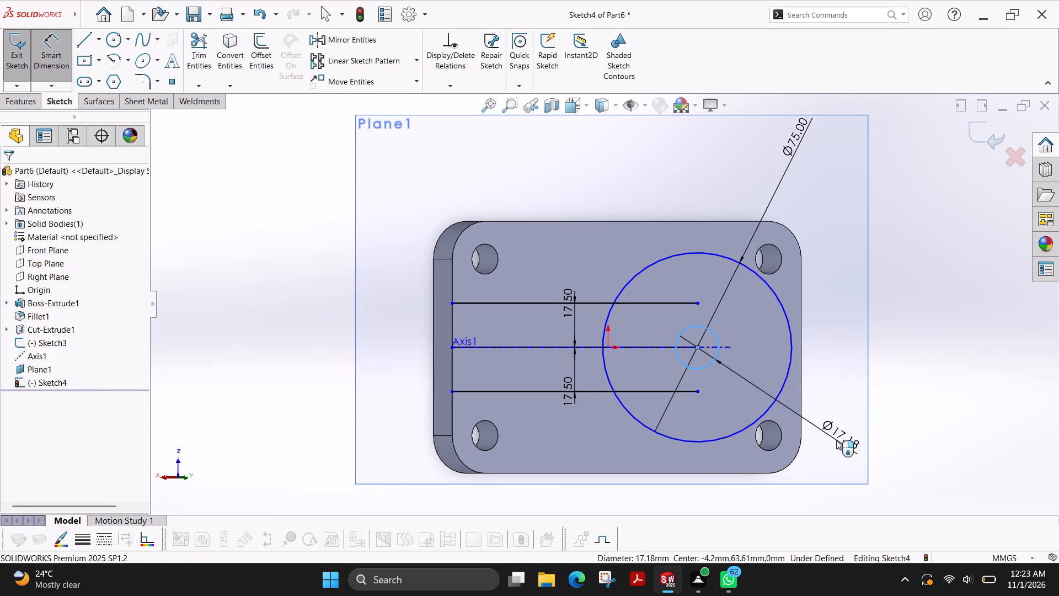
pyautogui.write('30')
pyautogui.press('Return')
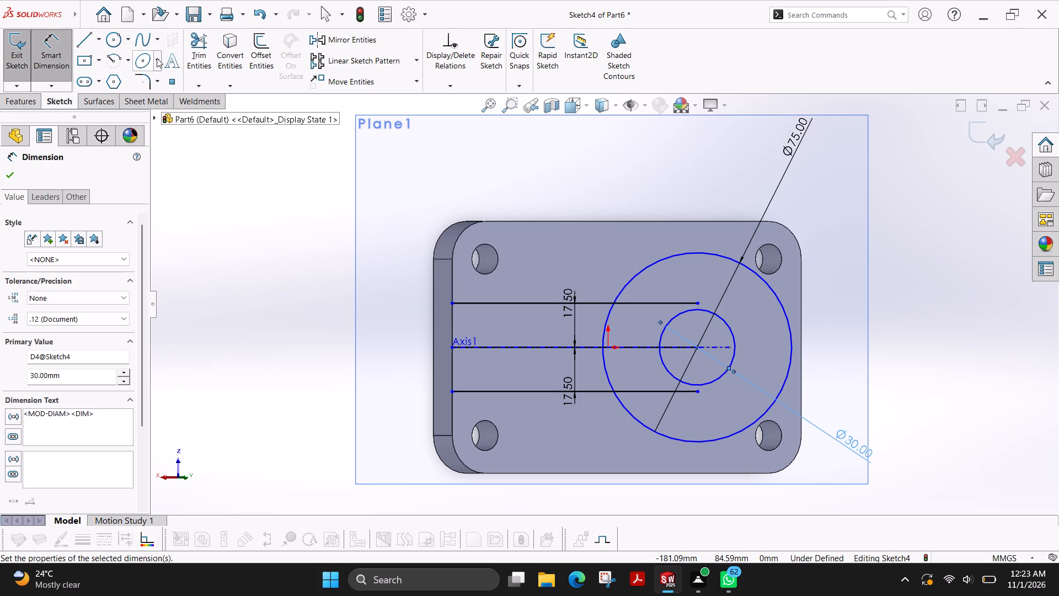
# Trim away the offset line ends inside the 75 mm circle and the circle's arc between the two lines.
pyautogui.click(191, 60)
pyautogui.moveTo(666, 287); pyautogui.dragTo(650, 305)
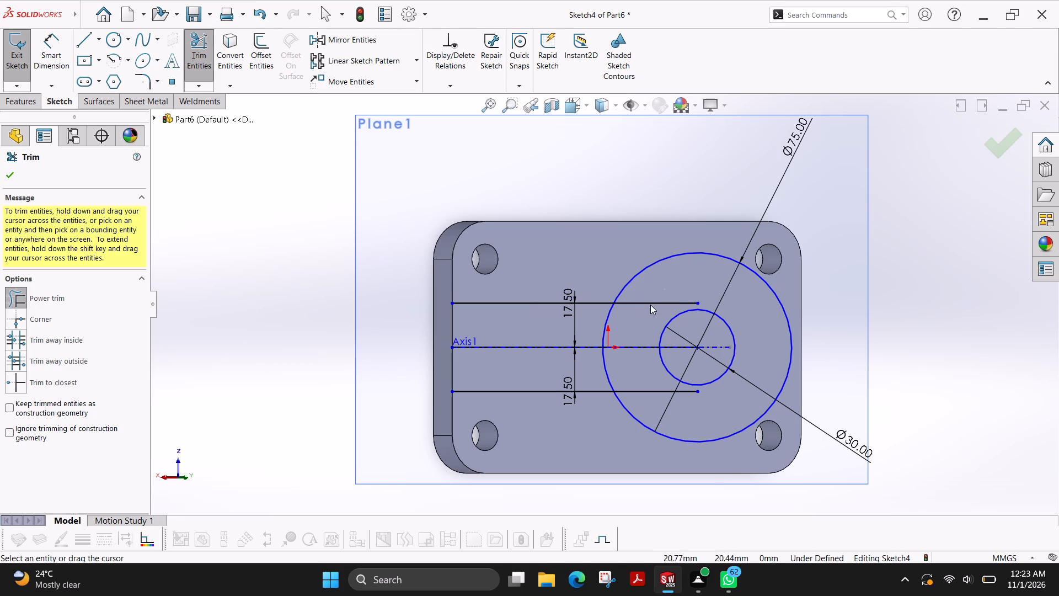
pyautogui.moveTo(650, 305); pyautogui.dragTo(644, 310)
pyautogui.moveTo(683, 405); pyautogui.dragTo(641, 378)
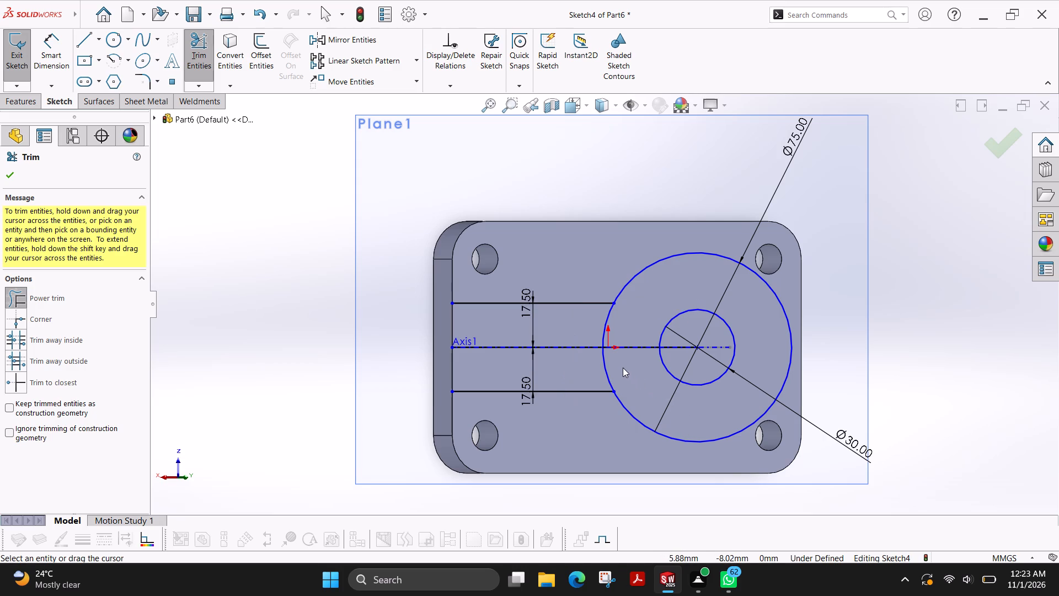
pyautogui.click(12, 180)
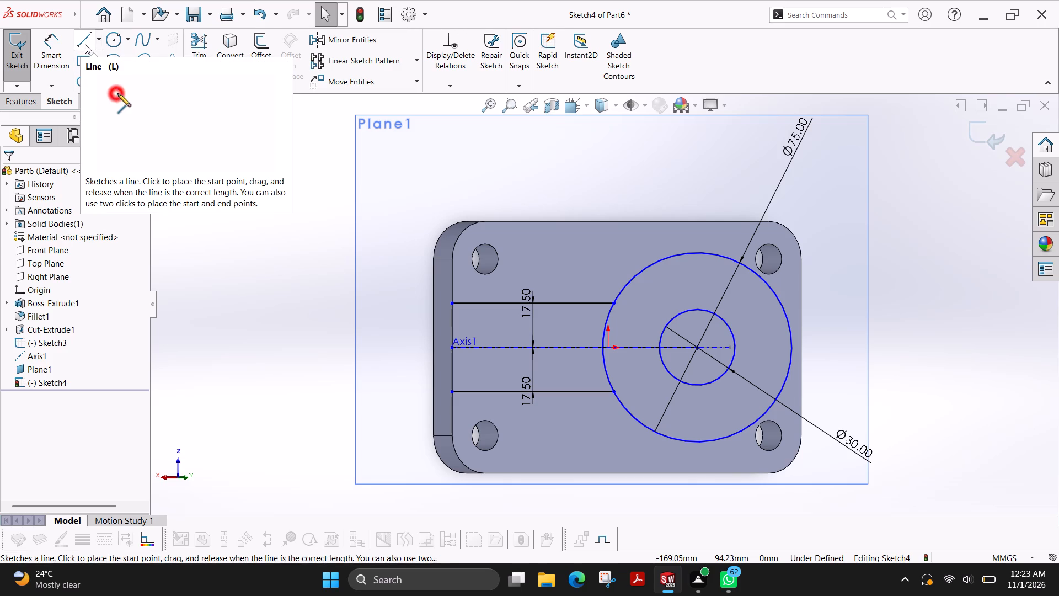
pyautogui.click(204, 49)
pyautogui.moveTo(642, 315); pyautogui.dragTo(580, 329)
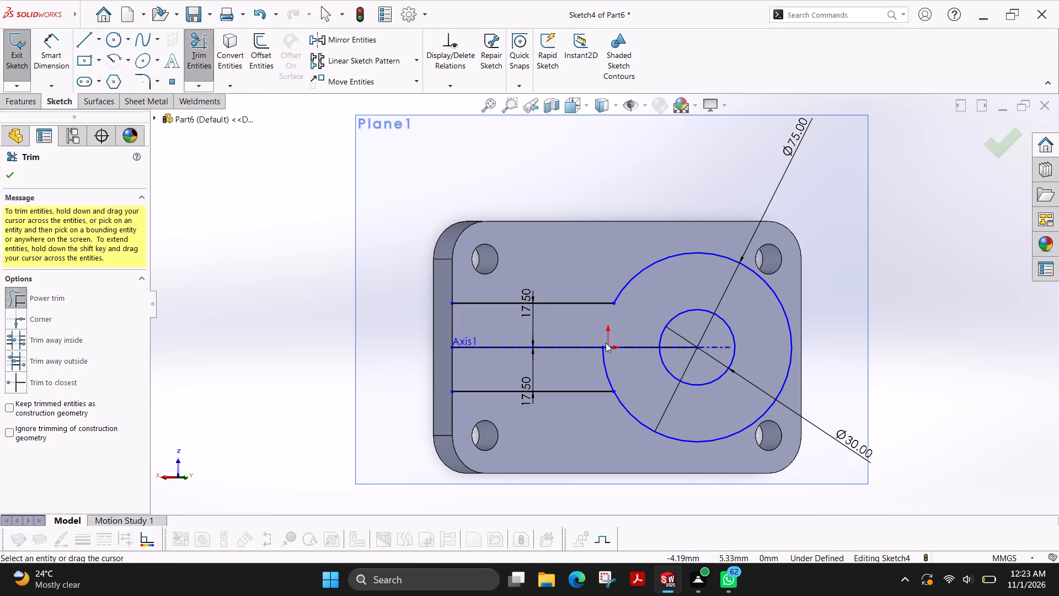
pyautogui.moveTo(622, 366); pyautogui.dragTo(576, 374)
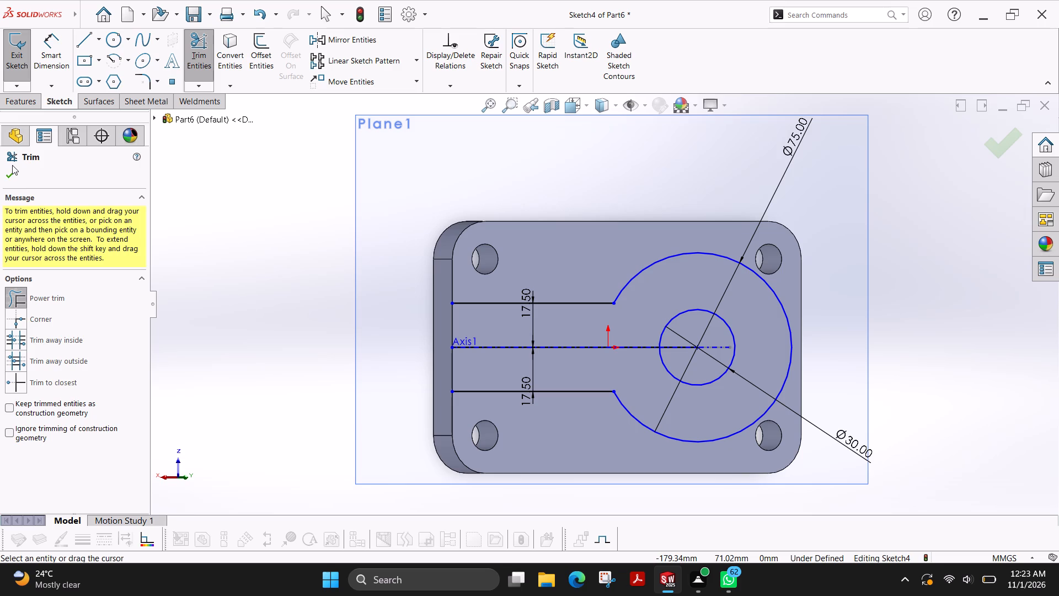
pyautogui.click(12, 174)
# Add 15 mm sketch fillets at both corners where the offset lines meet the large arc.
pyautogui.click(145, 77)
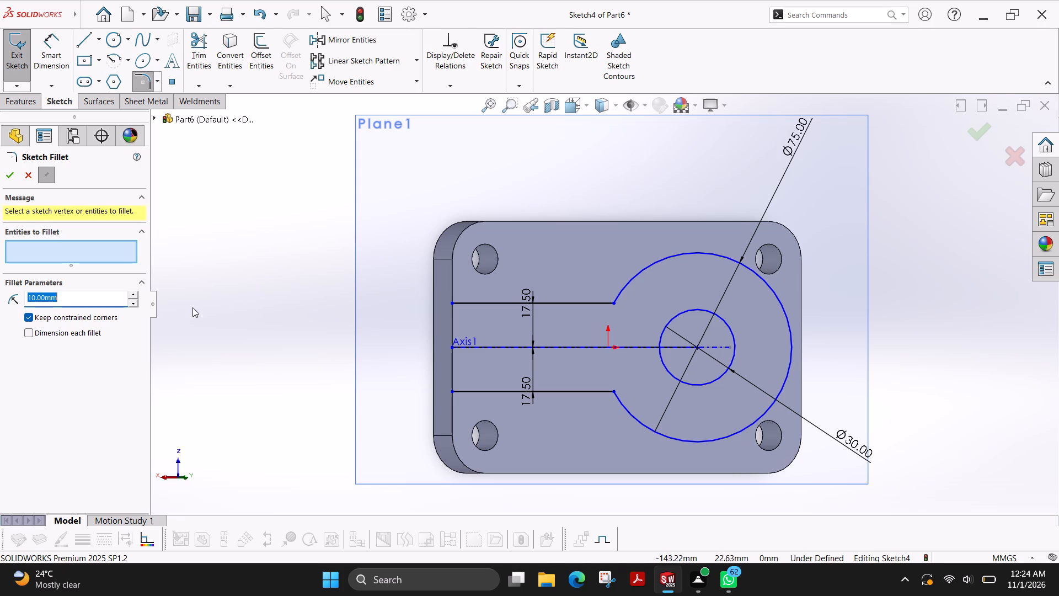
pyautogui.write('15')
pyautogui.press('Return')
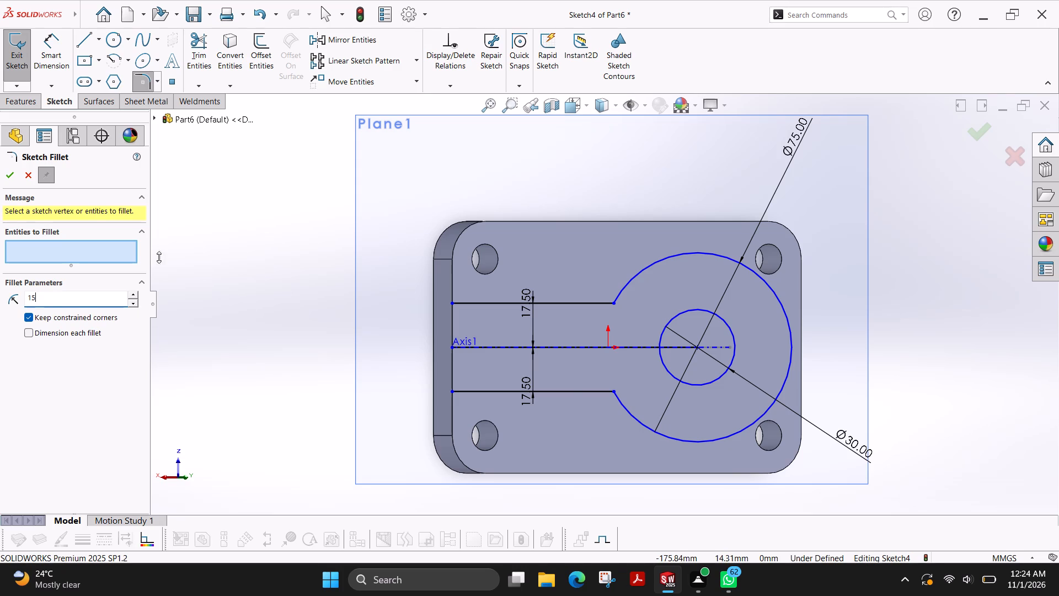
pyautogui.click(628, 413)
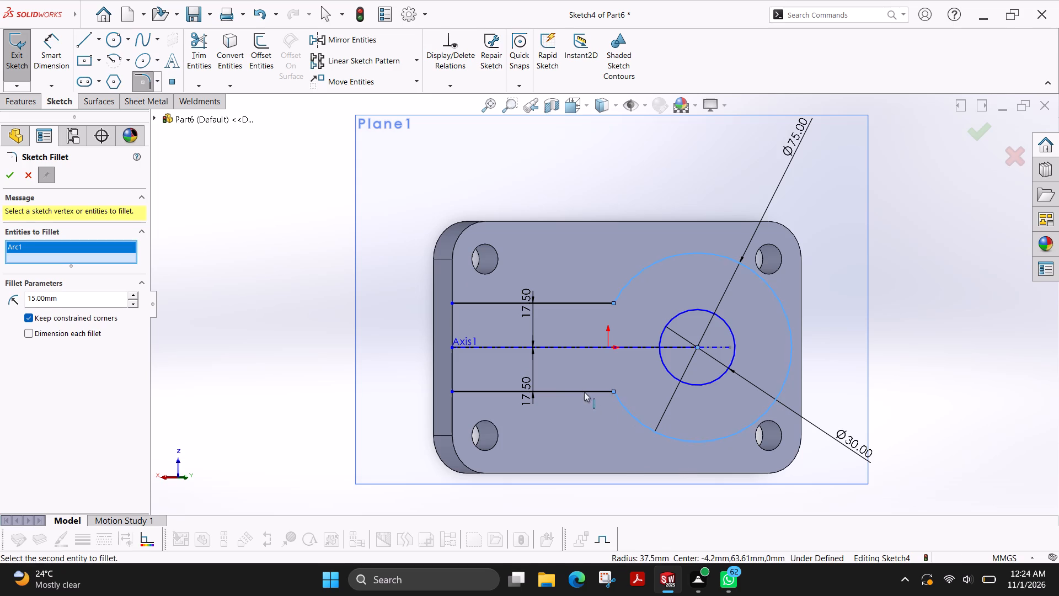
pyautogui.click(585, 392)
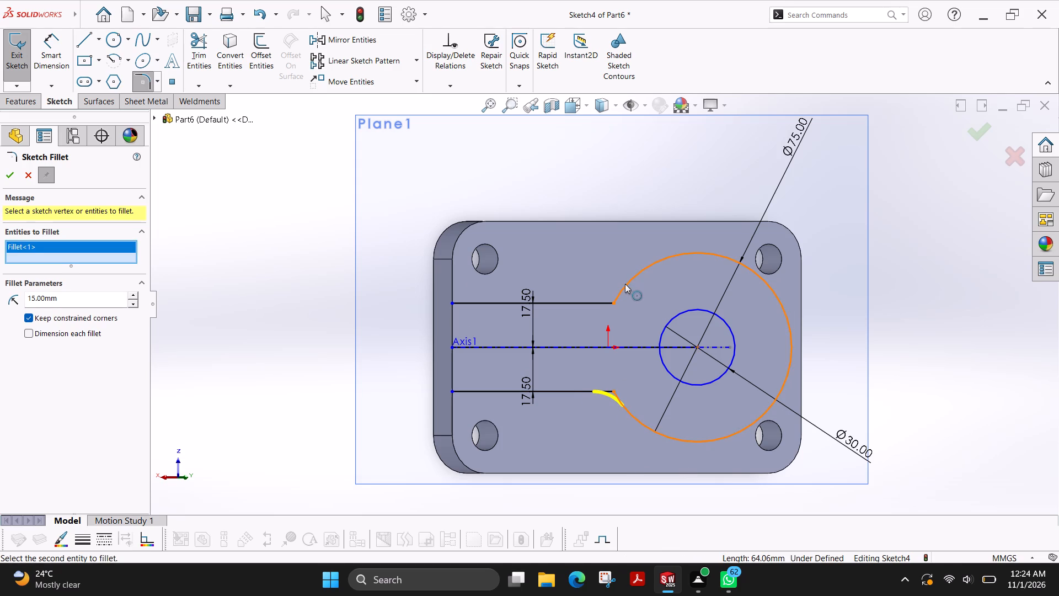
pyautogui.click(625, 284)
pyautogui.click(579, 302)
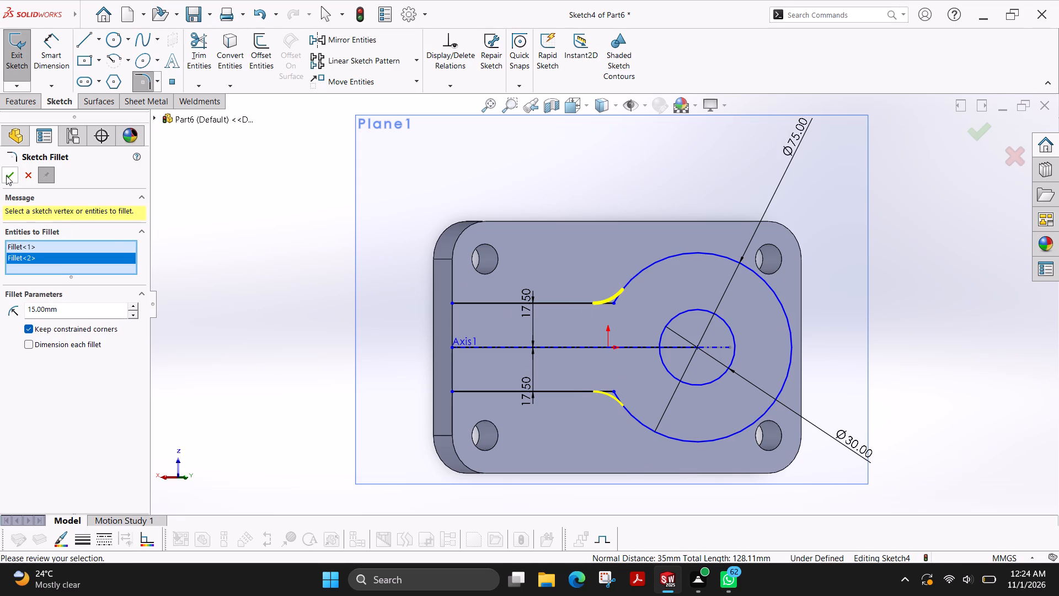
pyautogui.click(5, 174)
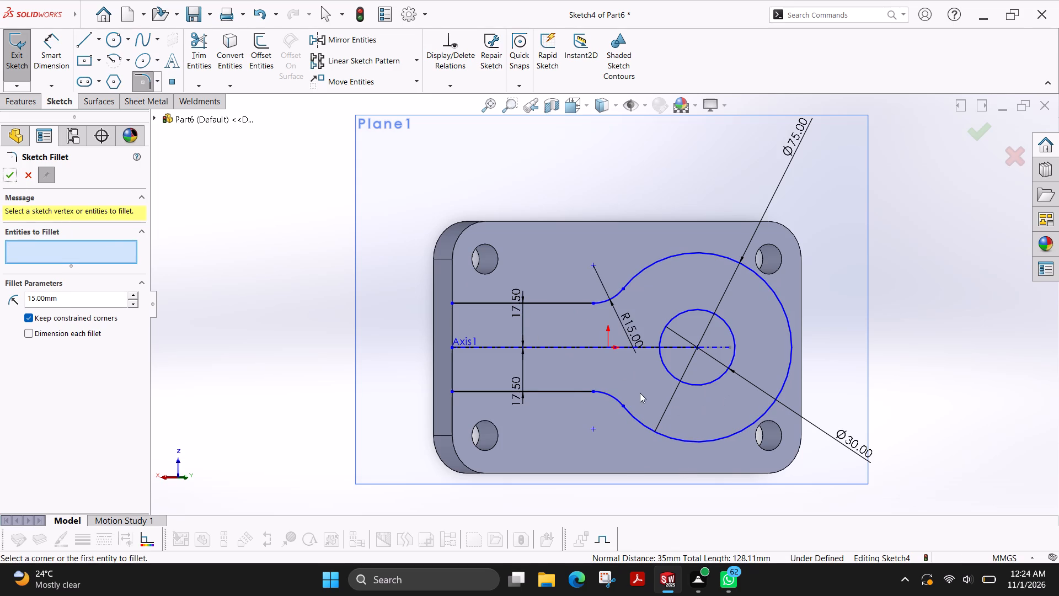
# Sketch a vertical line about 86.6 mm long from the circles' centre down past the plate's long edge.
pyautogui.click(87, 45)
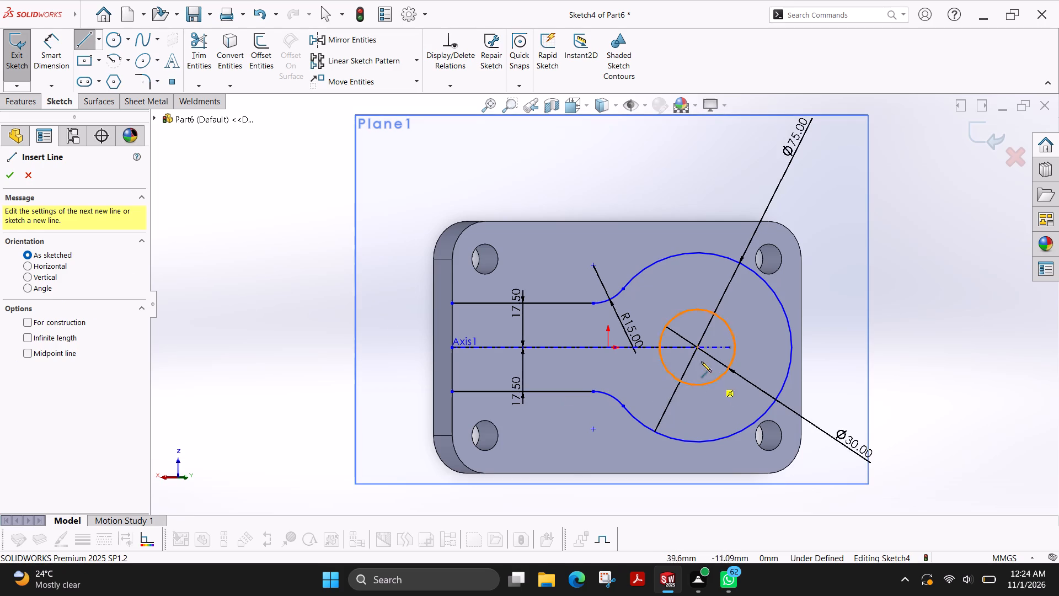
pyautogui.click(696, 347)
pyautogui.scroll(2, 690, 405)
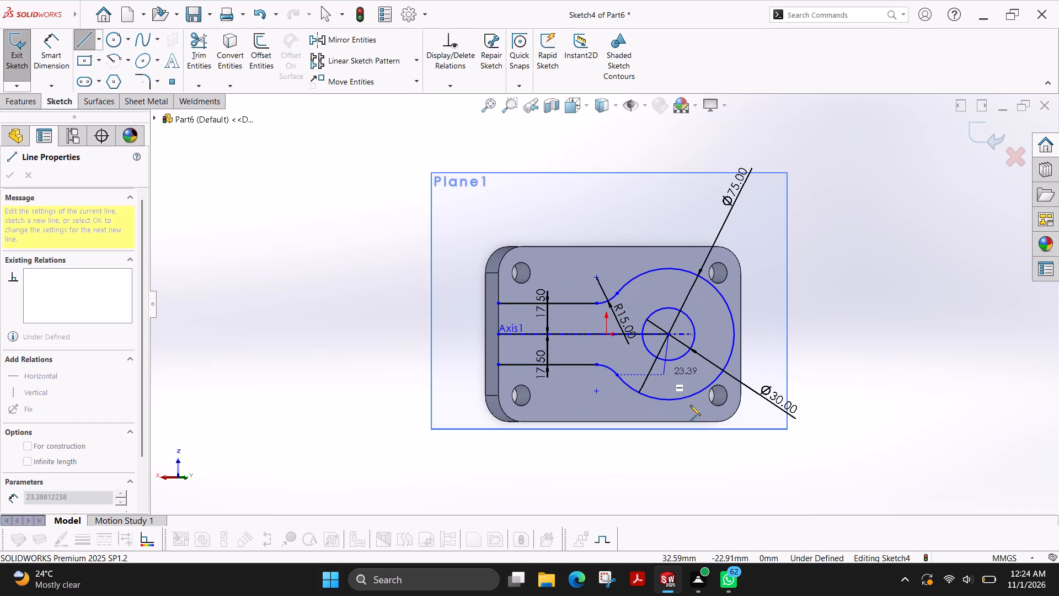
pyautogui.click(668, 486)
pyautogui.press('Escape')
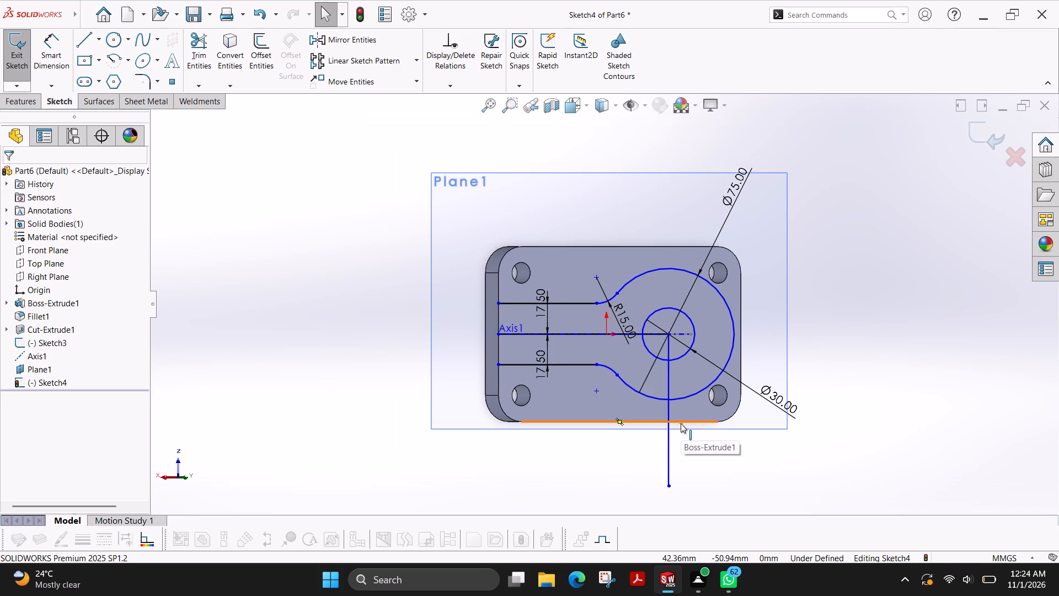
# Offset the vertical line and its connected axis line 15 mm (30/2) to both sides.
pyautogui.click(255, 65)
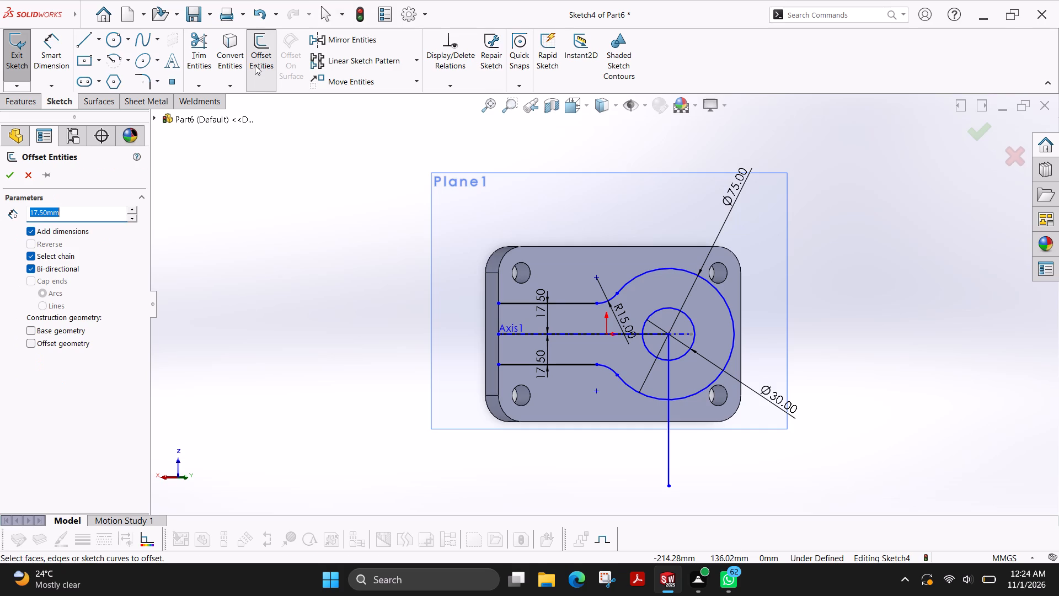
pyautogui.write('30')
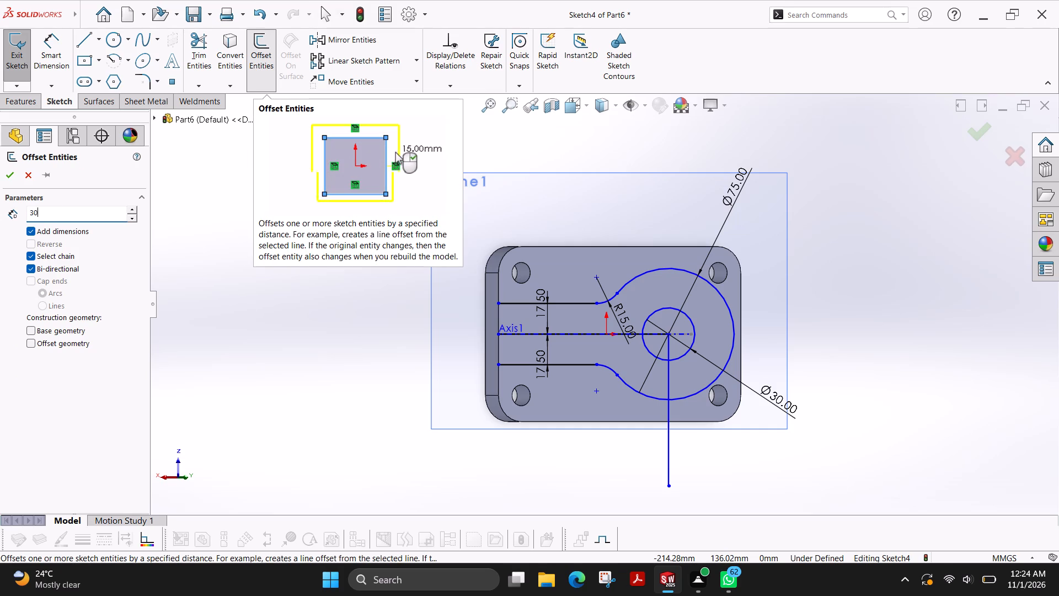
pyautogui.write('/2')
pyautogui.press('Return')
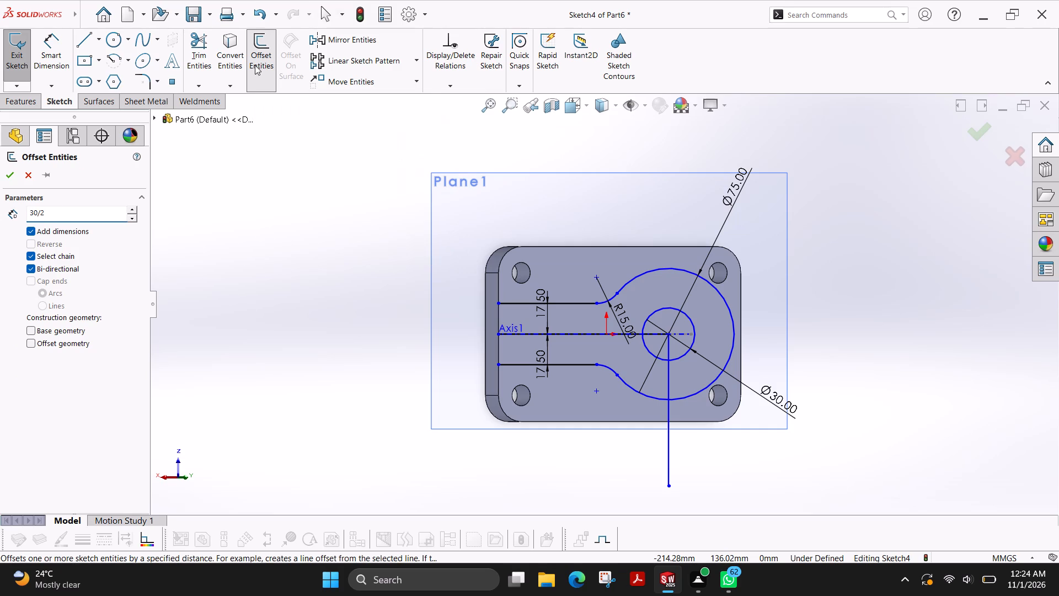
pyautogui.click(59, 220)
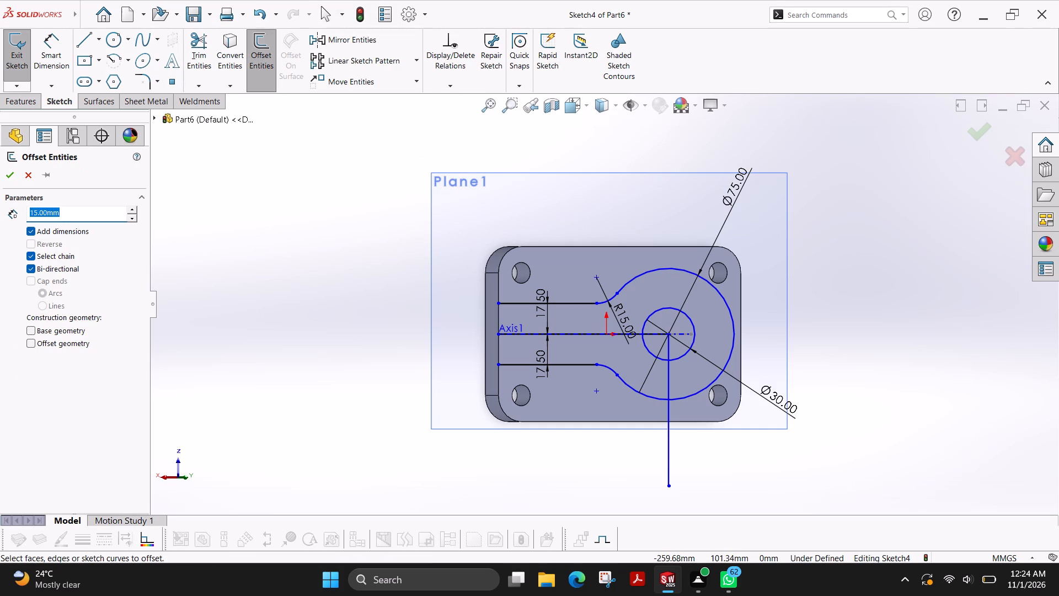
pyautogui.click(668, 464)
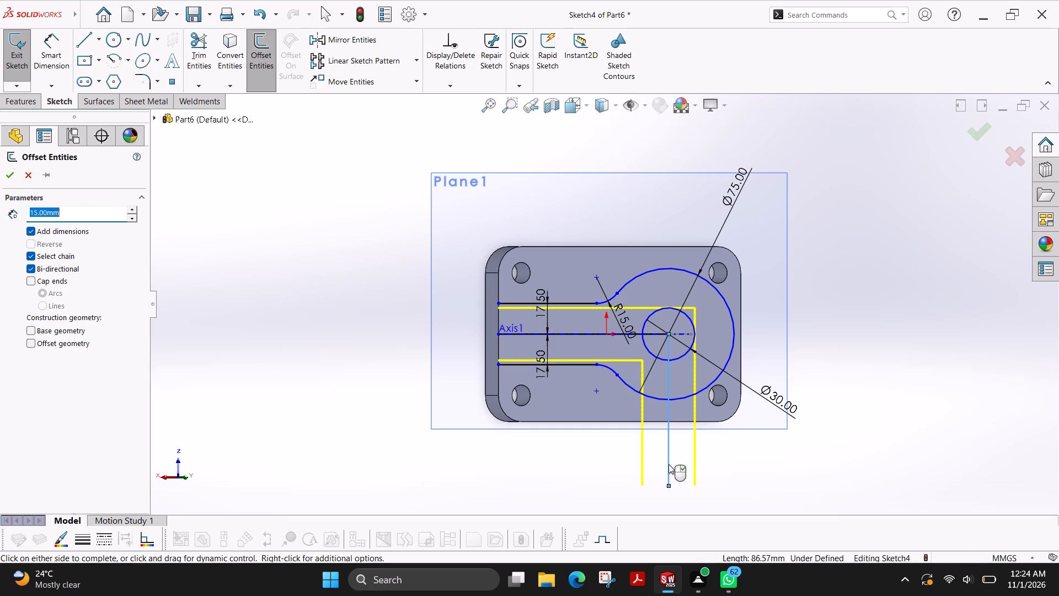
pyautogui.click(11, 170)
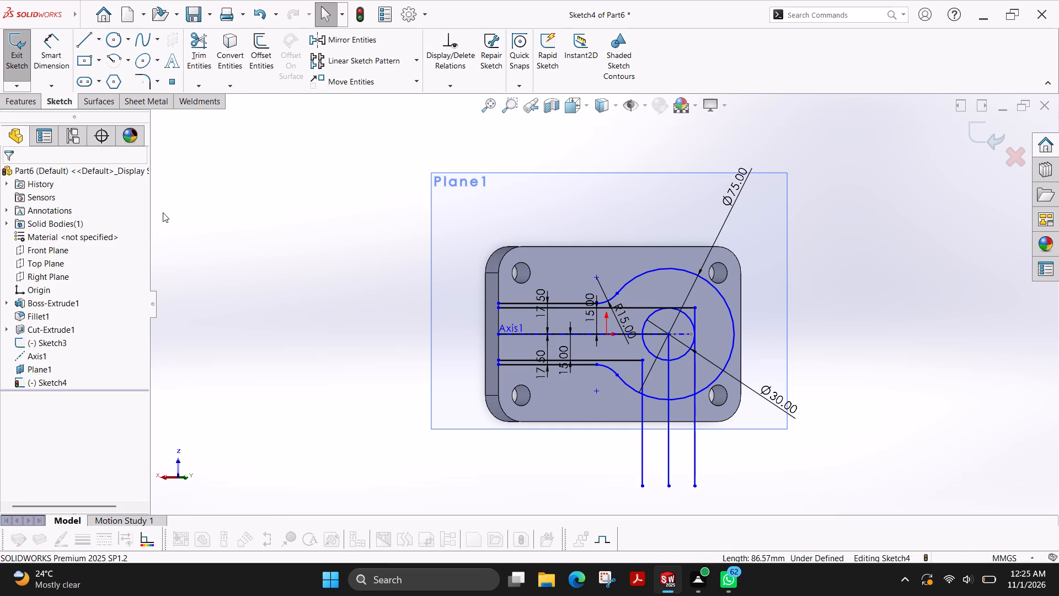
# Trim away the surplus horizontal 15 mm offset lines running beside the axis line.
pyautogui.click(194, 61)
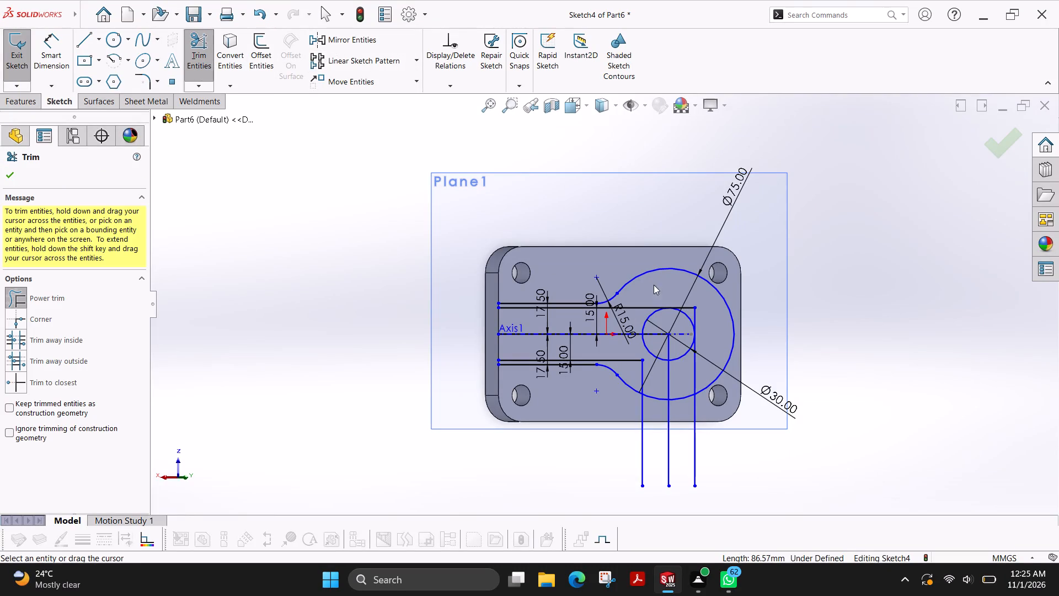
pyautogui.moveTo(634, 319); pyautogui.dragTo(644, 293)
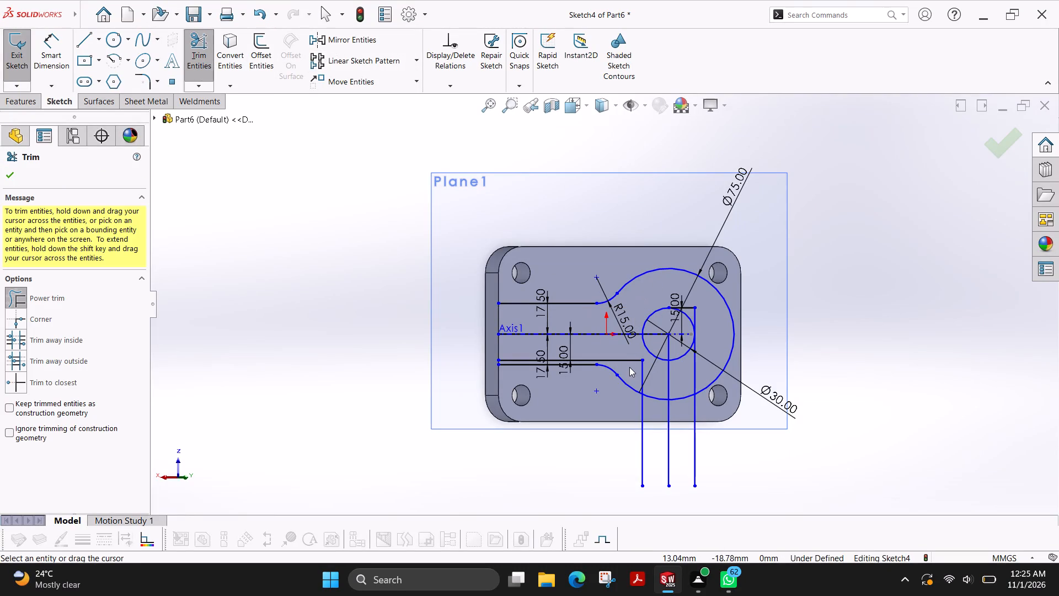
pyautogui.moveTo(629, 367); pyautogui.dragTo(619, 353)
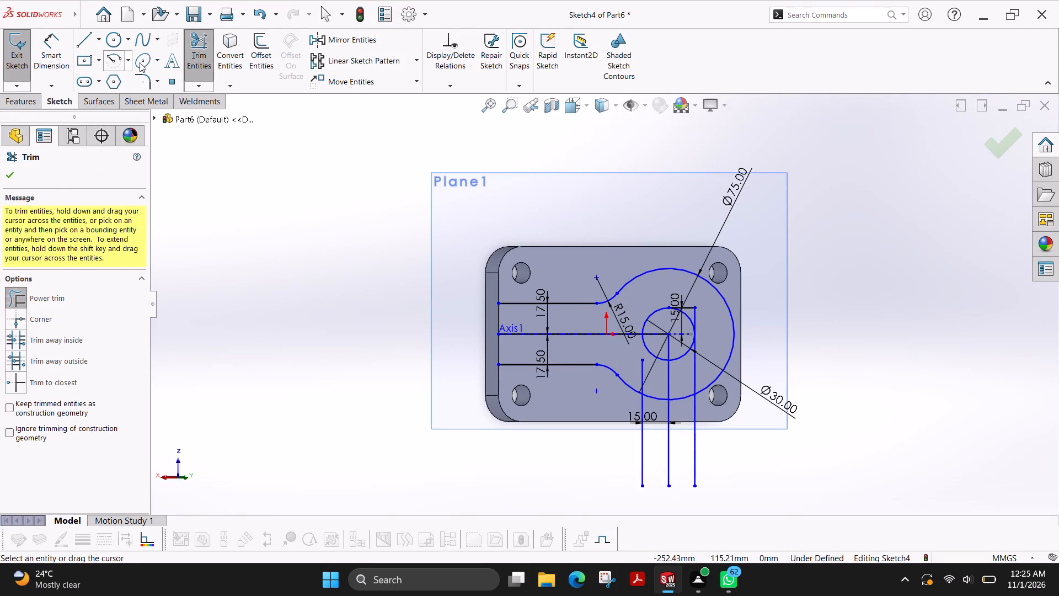
# Draw a circle of radius 15 mm centred on the vertical line's lower end, reaching the offset line's endpoint.
pyautogui.click(106, 40)
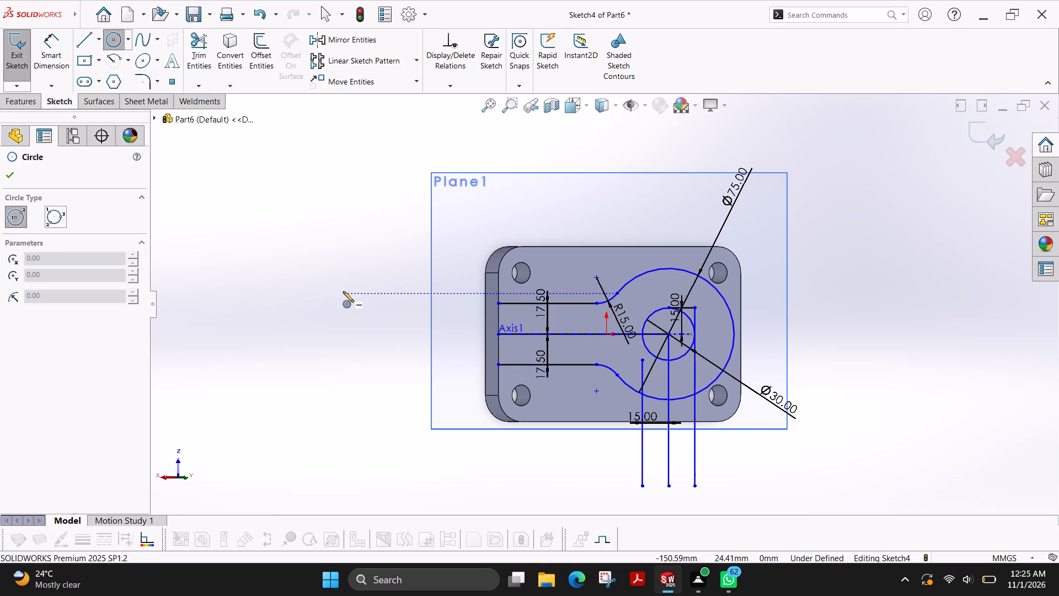
pyautogui.click(669, 486)
pyautogui.click(696, 485)
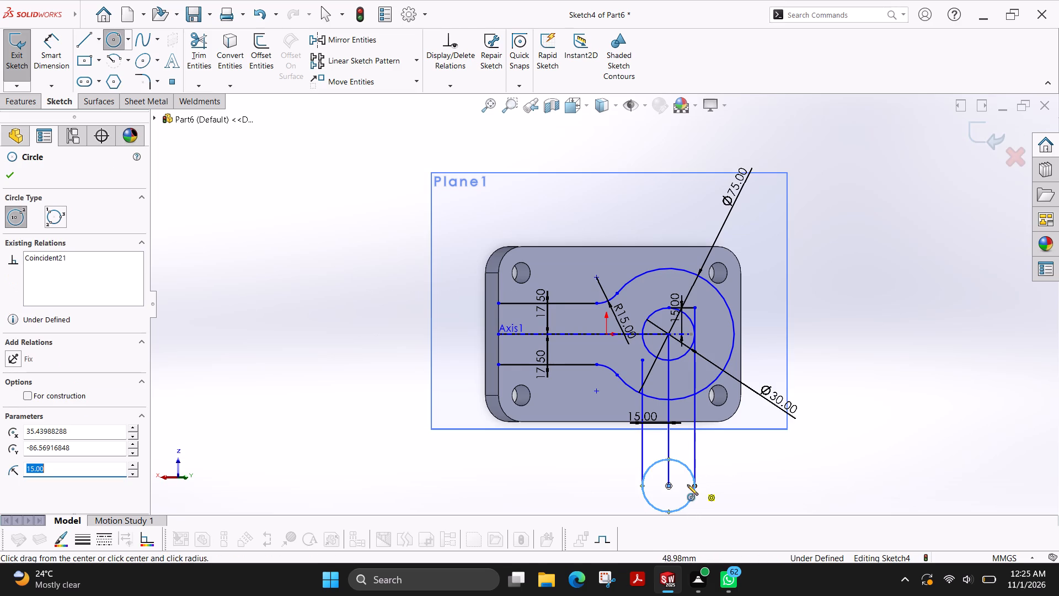
# Draw a smaller circle concentric with the 15 mm radius end circle and set its diameter to 13 mm.
pyautogui.click(669, 486)
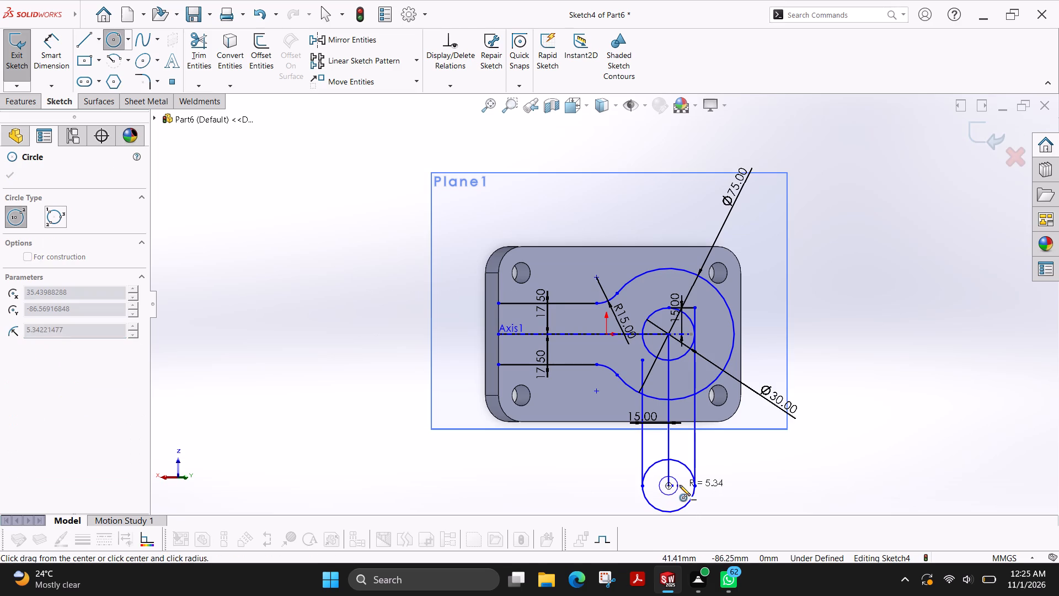
pyautogui.click(681, 485)
pyautogui.click(2, 176)
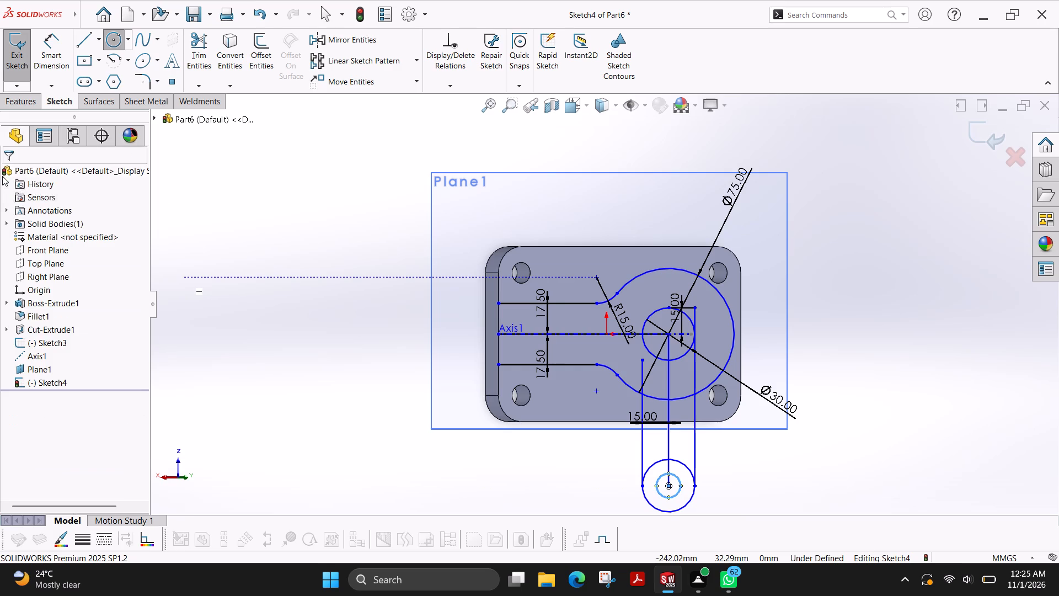
pyautogui.click(61, 61)
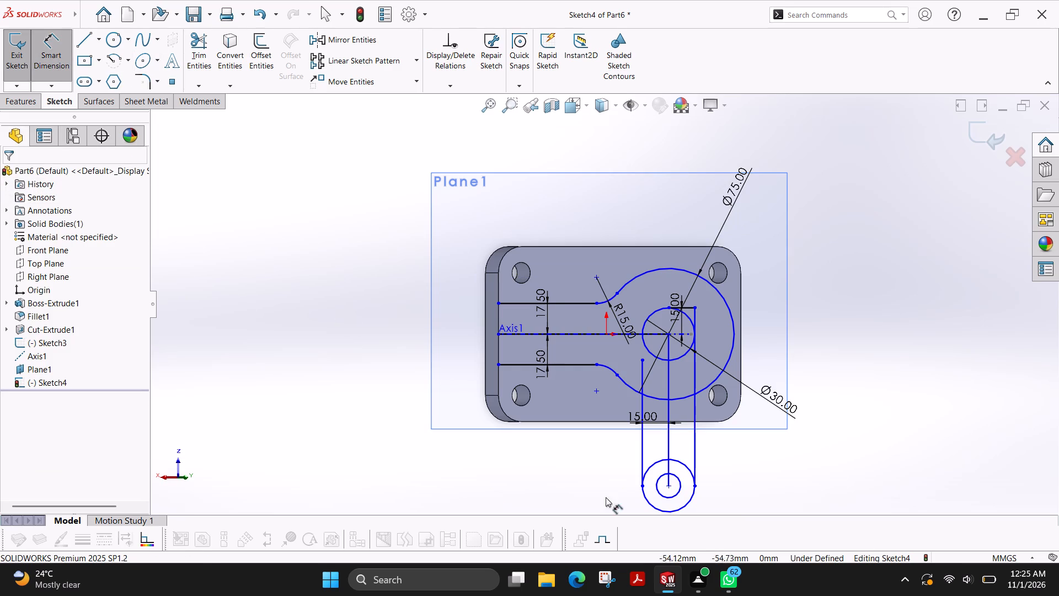
pyautogui.click(678, 480)
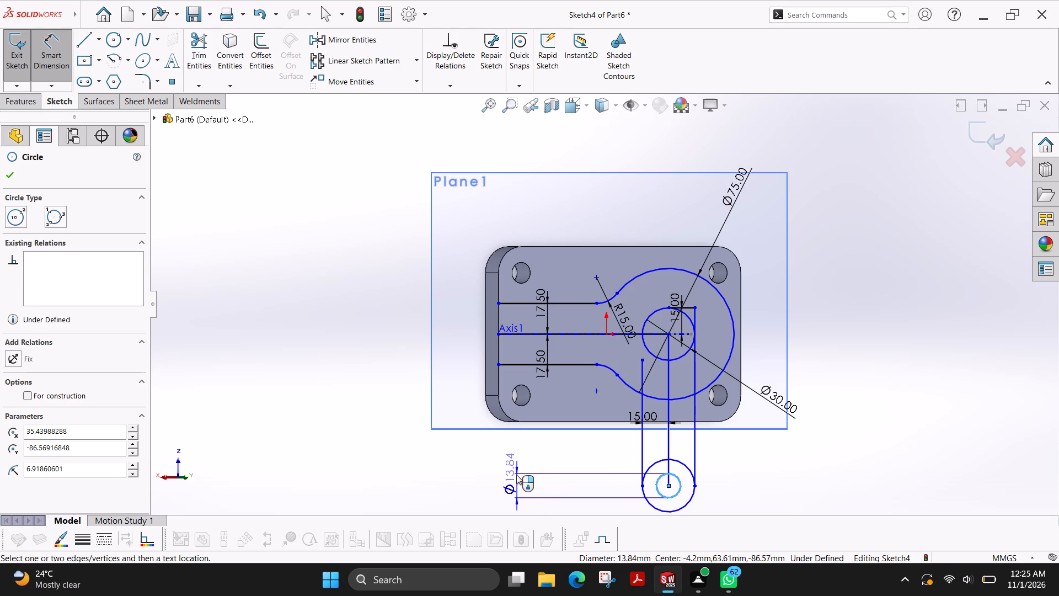
pyautogui.click(516, 475)
pyautogui.write('13')
pyautogui.press('Return')
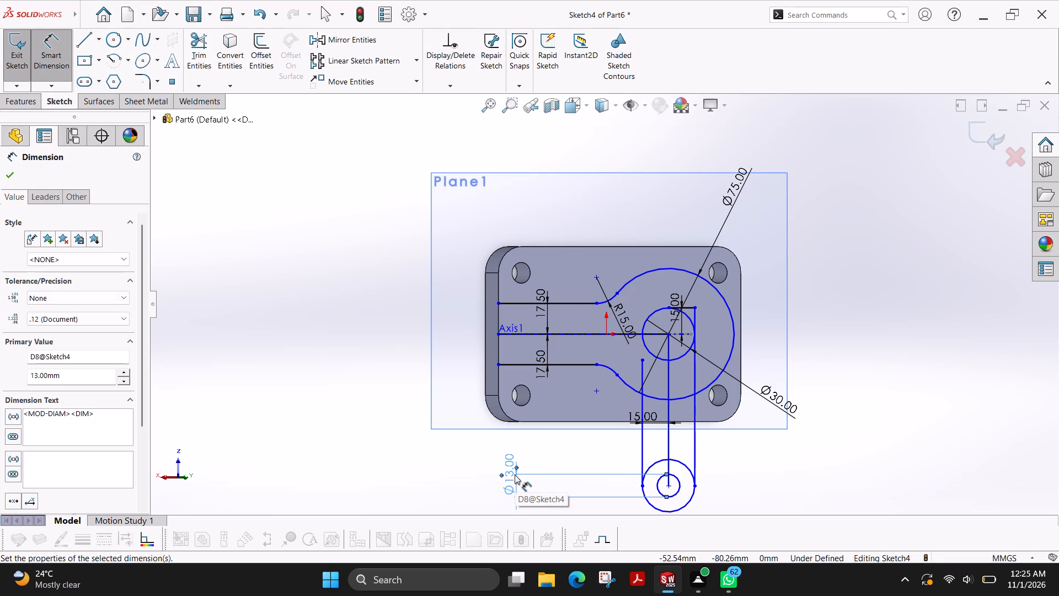
pyautogui.click(688, 497)
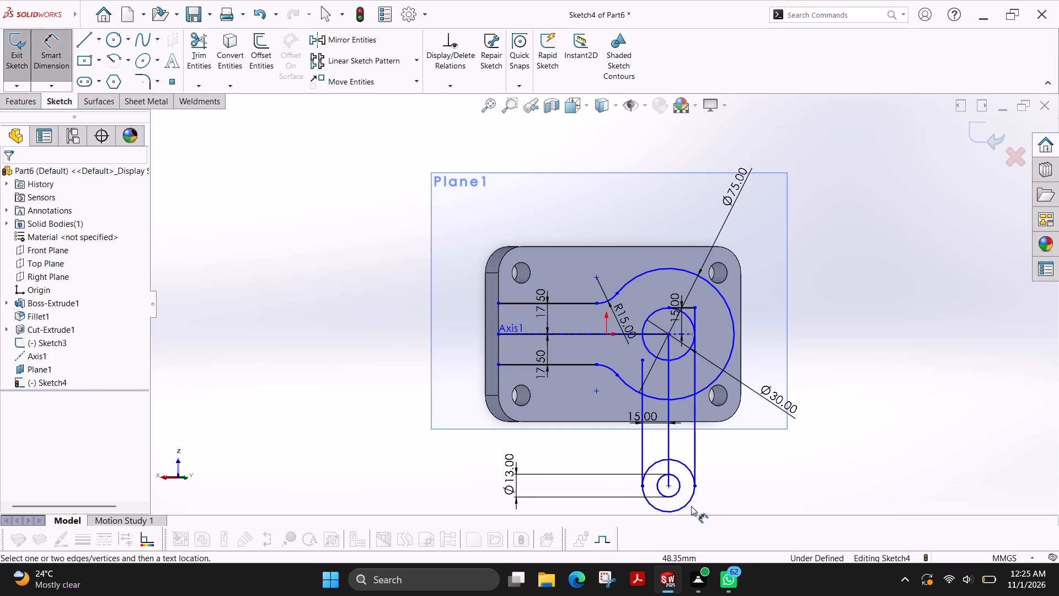
pyautogui.click(687, 503)
pyautogui.press('Escape')
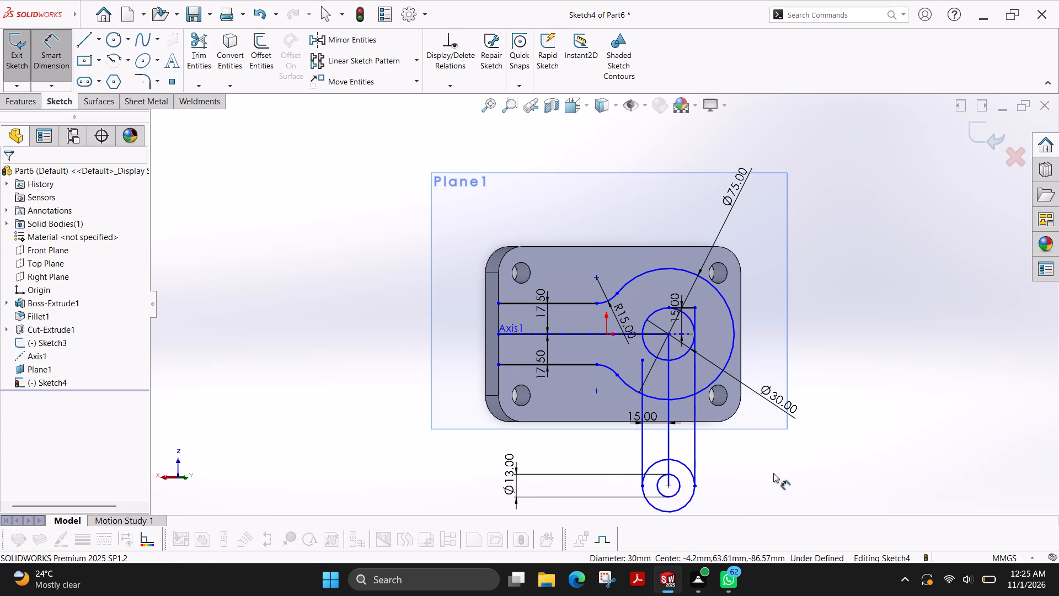
pyautogui.press('Escape')
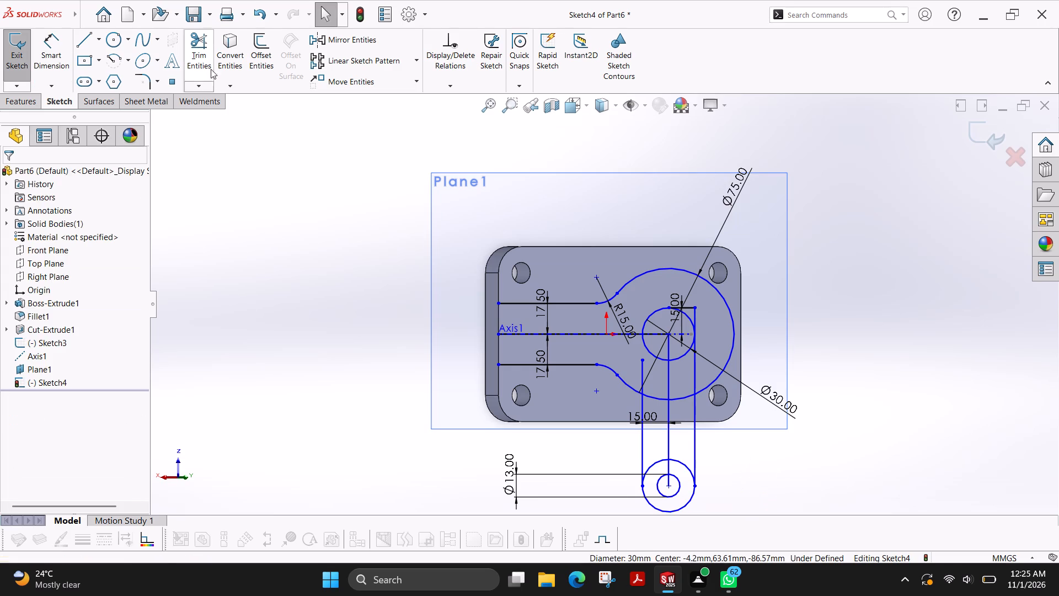
# Trim away the end circle's upper quarter between the vertical centre line and the offset line nearer the plate's short outer edge.
pyautogui.click(205, 50)
pyautogui.moveTo(684, 473); pyautogui.dragTo(680, 451)
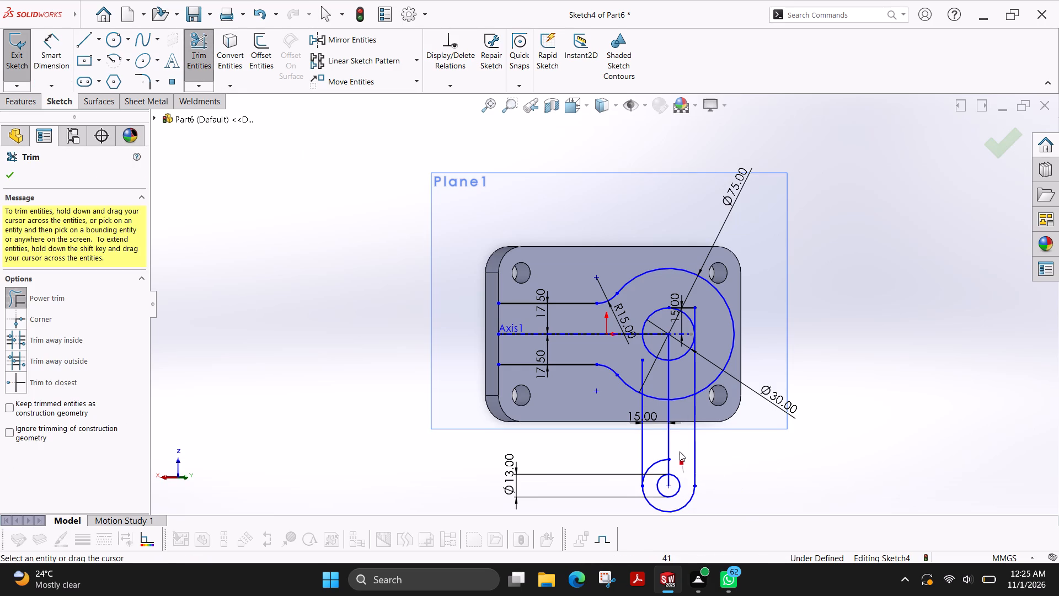
pyautogui.moveTo(680, 451); pyautogui.dragTo(680, 451)
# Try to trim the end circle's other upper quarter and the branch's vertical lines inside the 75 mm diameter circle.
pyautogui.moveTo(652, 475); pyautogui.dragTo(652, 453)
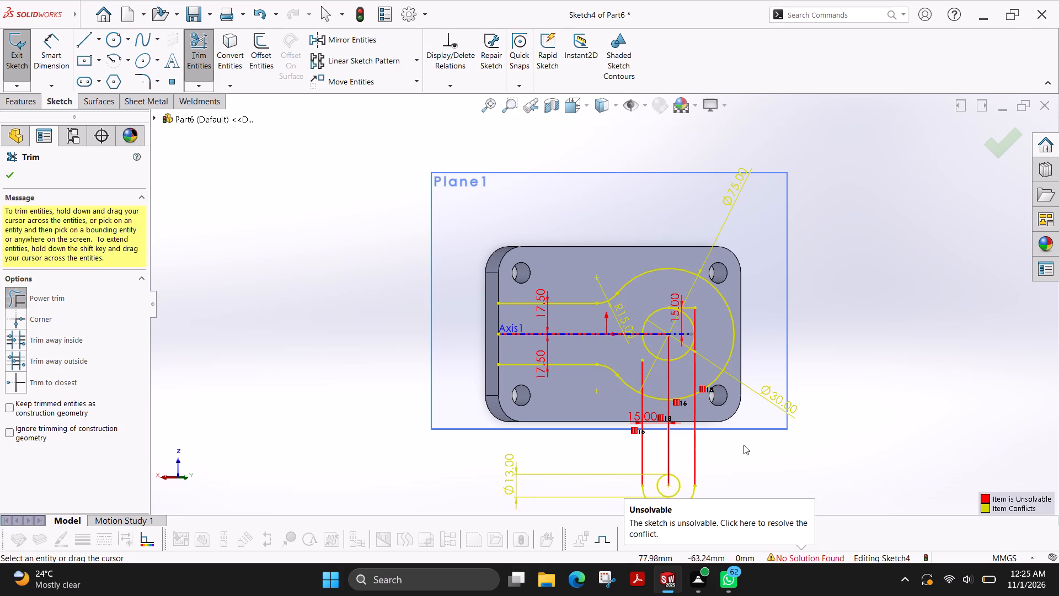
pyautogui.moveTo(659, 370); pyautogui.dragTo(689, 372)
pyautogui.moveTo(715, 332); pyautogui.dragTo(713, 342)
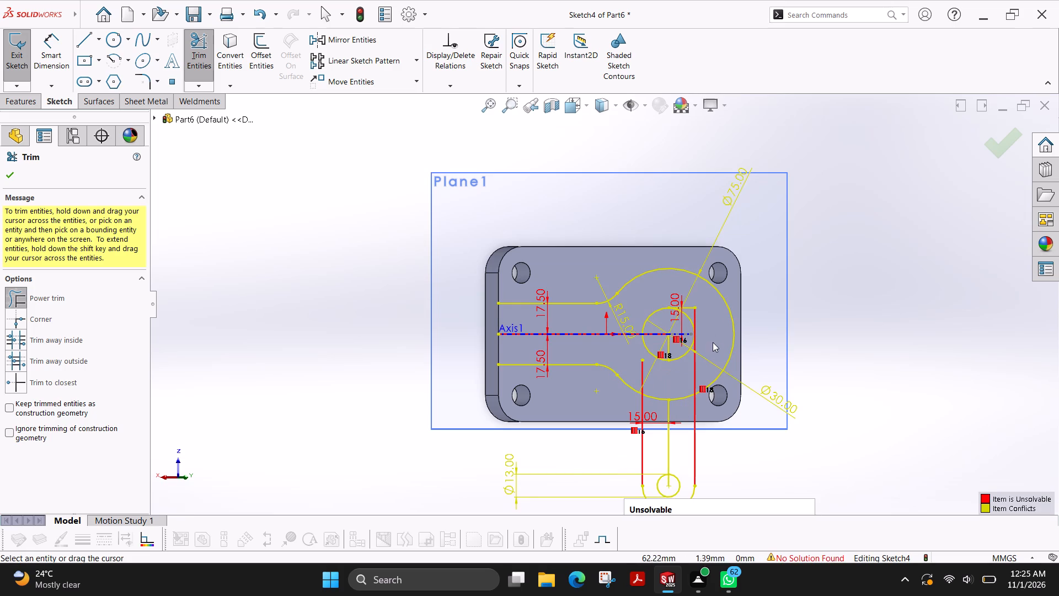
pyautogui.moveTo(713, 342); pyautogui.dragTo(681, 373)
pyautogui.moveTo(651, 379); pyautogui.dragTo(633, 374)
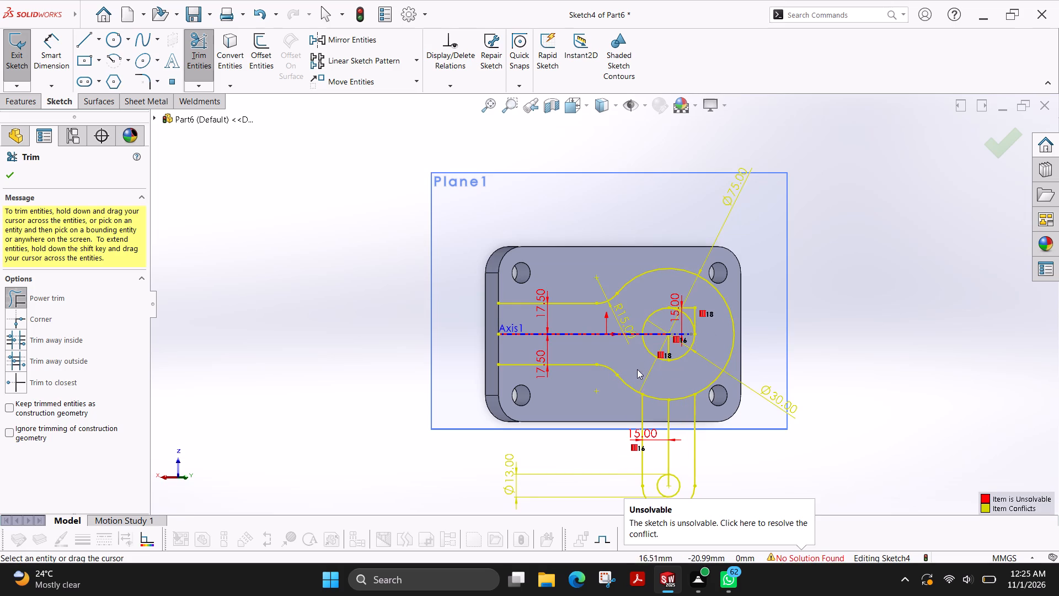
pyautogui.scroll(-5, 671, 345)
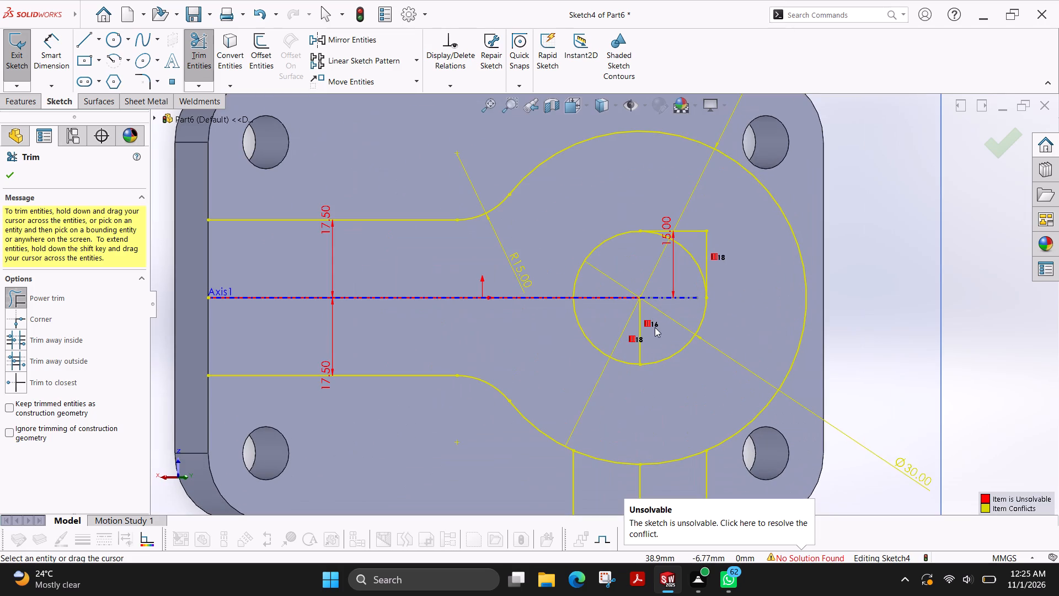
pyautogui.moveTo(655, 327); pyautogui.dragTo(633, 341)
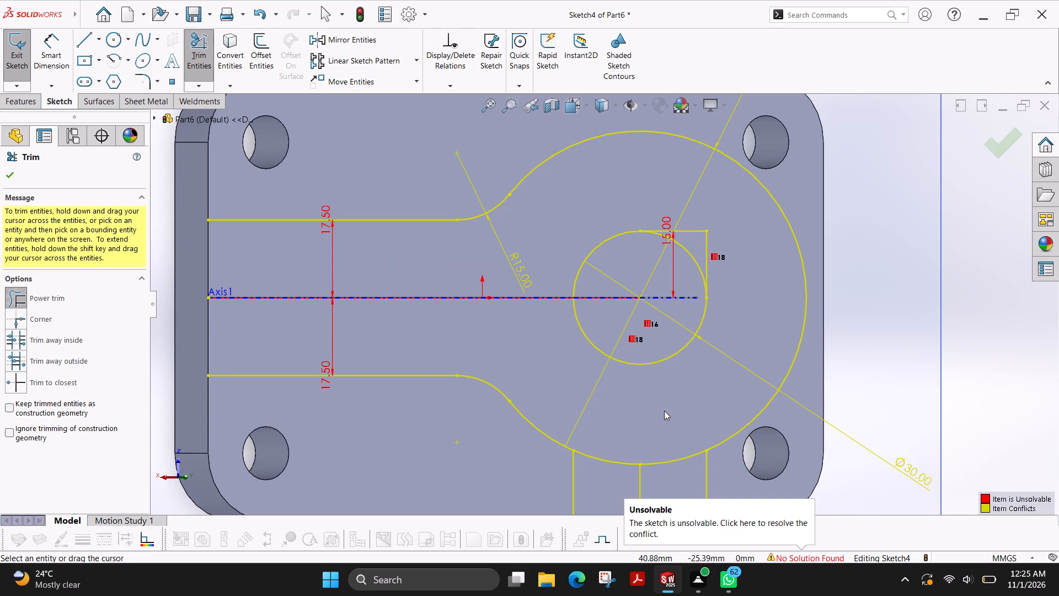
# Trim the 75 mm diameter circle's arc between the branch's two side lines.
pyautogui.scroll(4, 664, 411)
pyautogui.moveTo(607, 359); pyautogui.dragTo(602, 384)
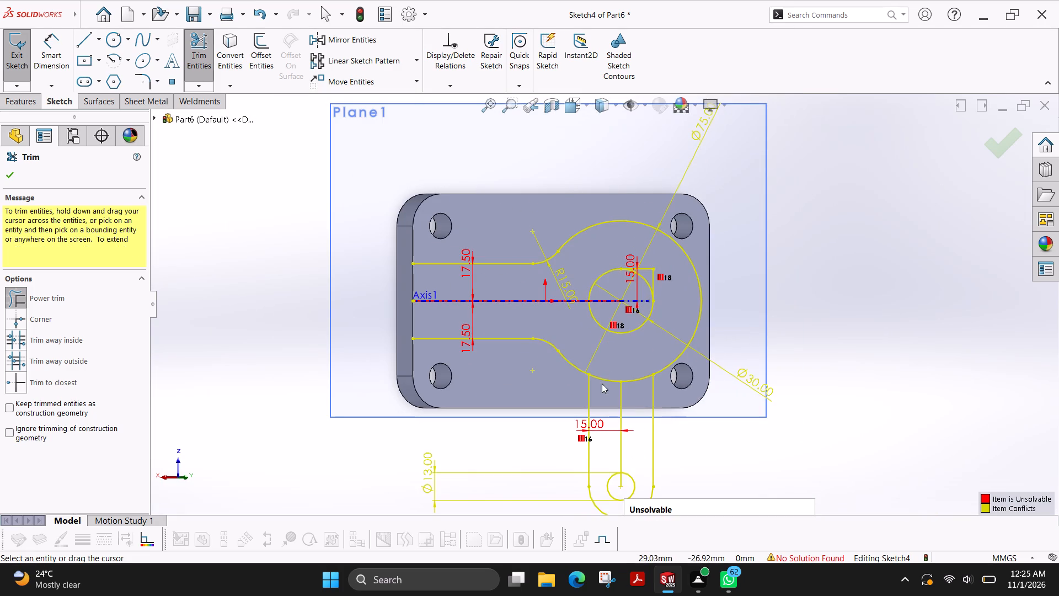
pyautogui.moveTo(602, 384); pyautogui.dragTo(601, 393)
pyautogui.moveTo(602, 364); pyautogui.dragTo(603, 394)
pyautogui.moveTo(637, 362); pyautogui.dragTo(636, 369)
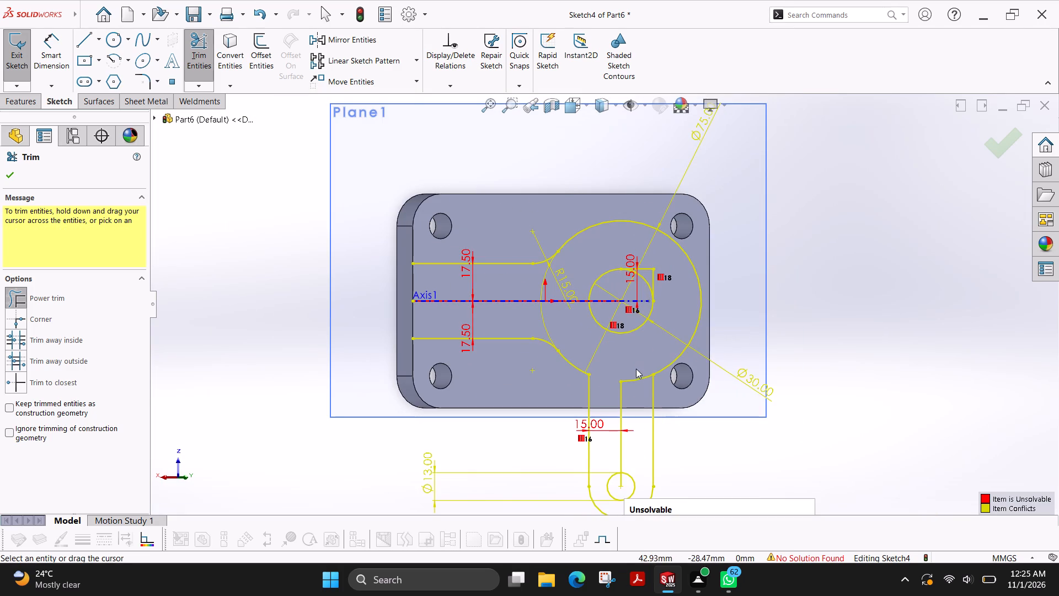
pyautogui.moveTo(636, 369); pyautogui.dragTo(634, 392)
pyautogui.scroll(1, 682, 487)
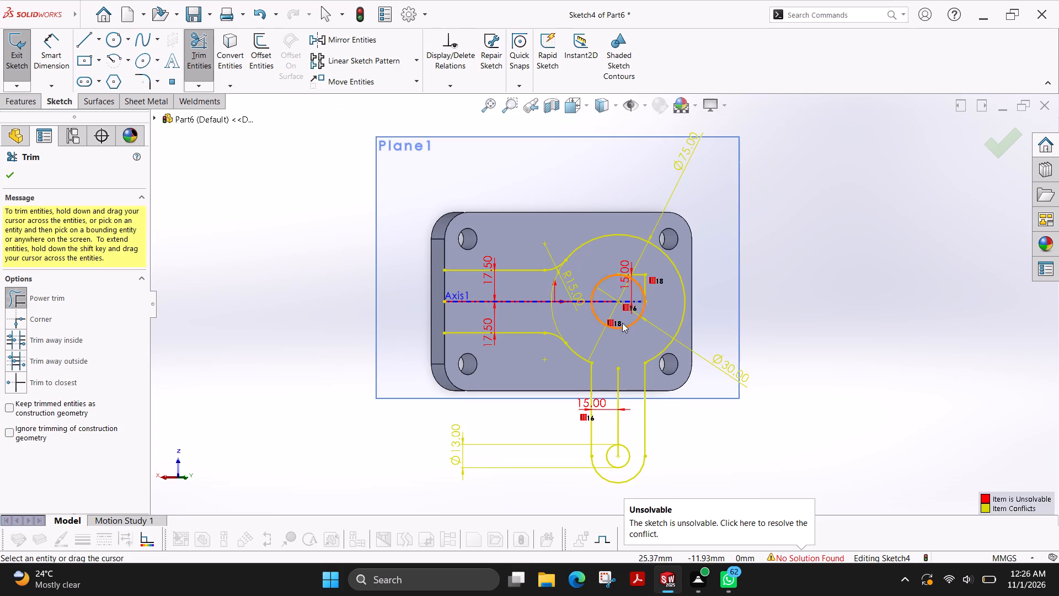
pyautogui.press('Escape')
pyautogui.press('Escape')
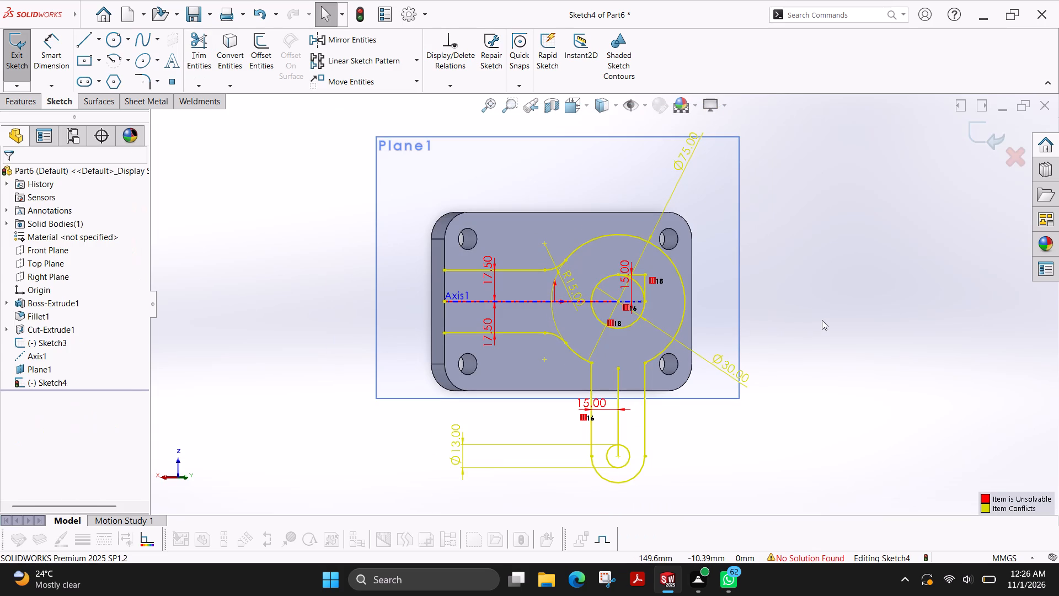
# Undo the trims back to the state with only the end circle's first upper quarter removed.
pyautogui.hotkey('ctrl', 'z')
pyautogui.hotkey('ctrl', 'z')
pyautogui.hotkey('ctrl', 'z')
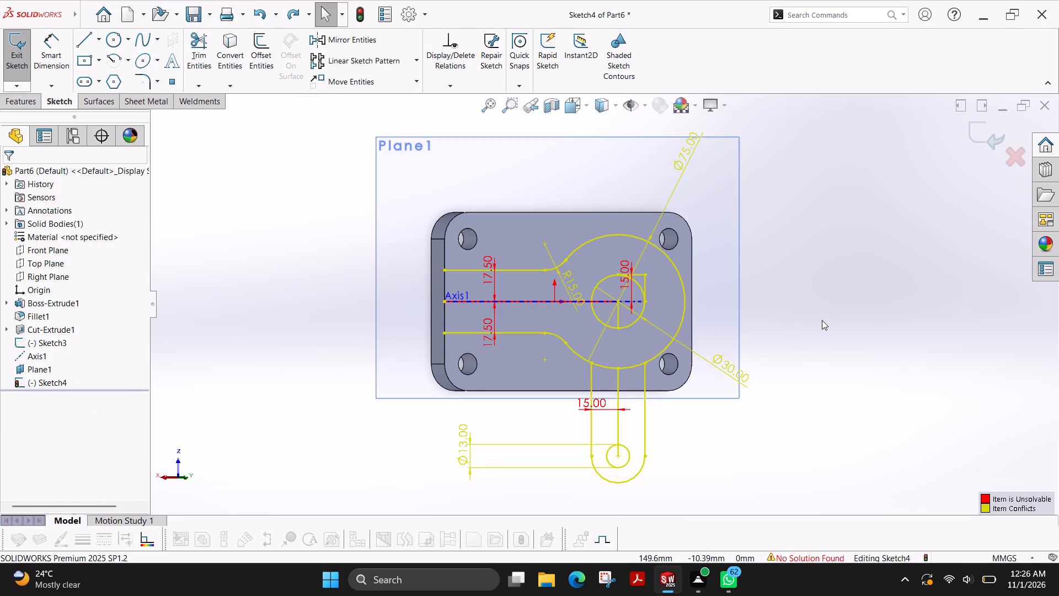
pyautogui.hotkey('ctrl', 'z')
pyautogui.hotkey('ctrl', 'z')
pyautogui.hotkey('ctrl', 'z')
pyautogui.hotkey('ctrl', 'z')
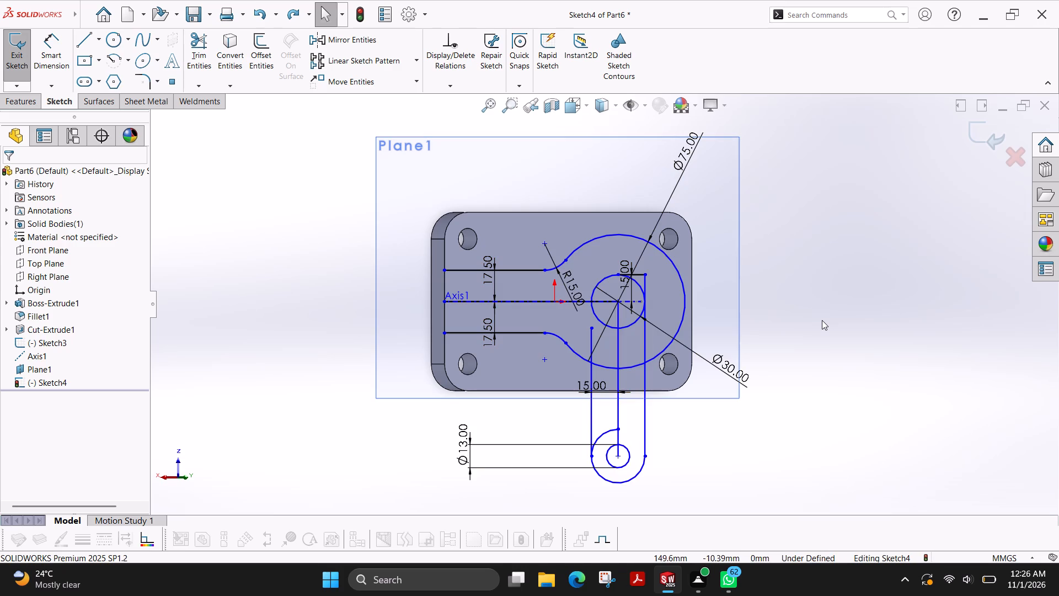
# Trim the branch's side lines, centre line and leftover corner lines lying inside the 75 mm diameter circle.
pyautogui.scroll(2, 623, 432)
pyautogui.scroll(-2, 619, 401)
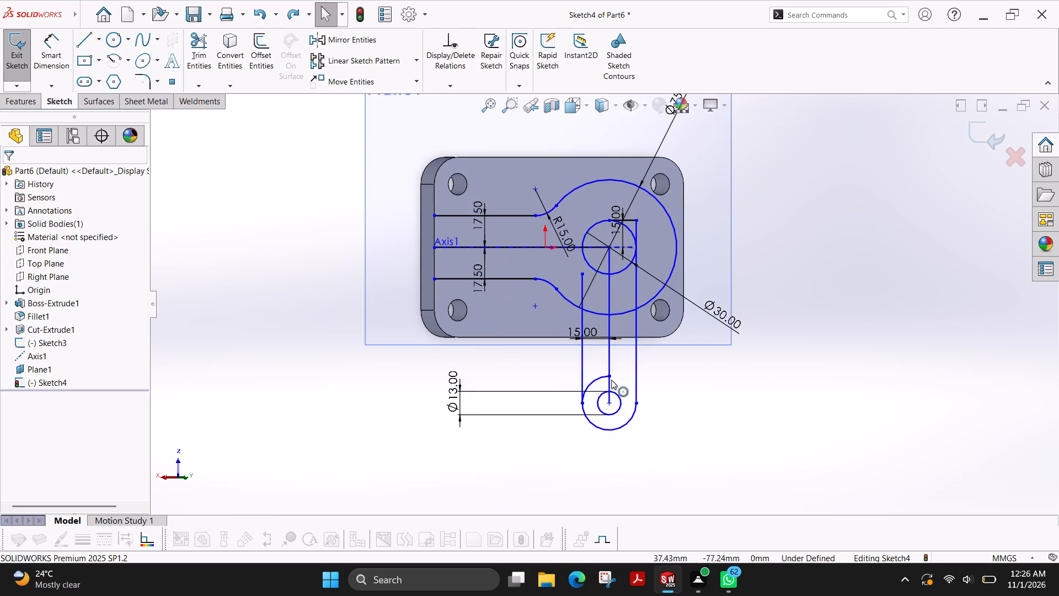
pyautogui.scroll(-1, 615, 353)
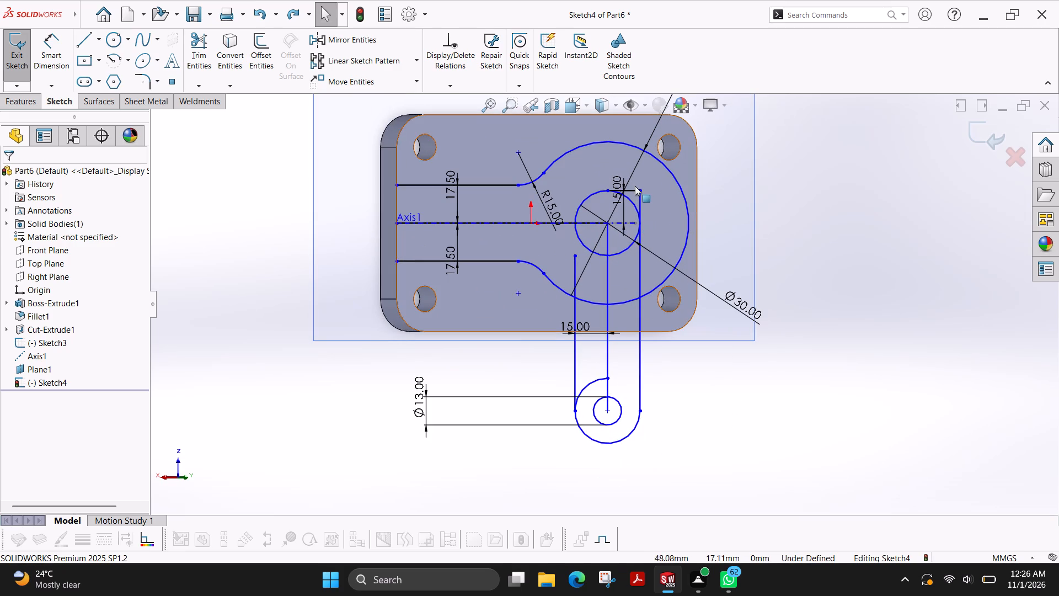
pyautogui.click(204, 62)
pyautogui.moveTo(649, 268); pyautogui.dragTo(626, 276)
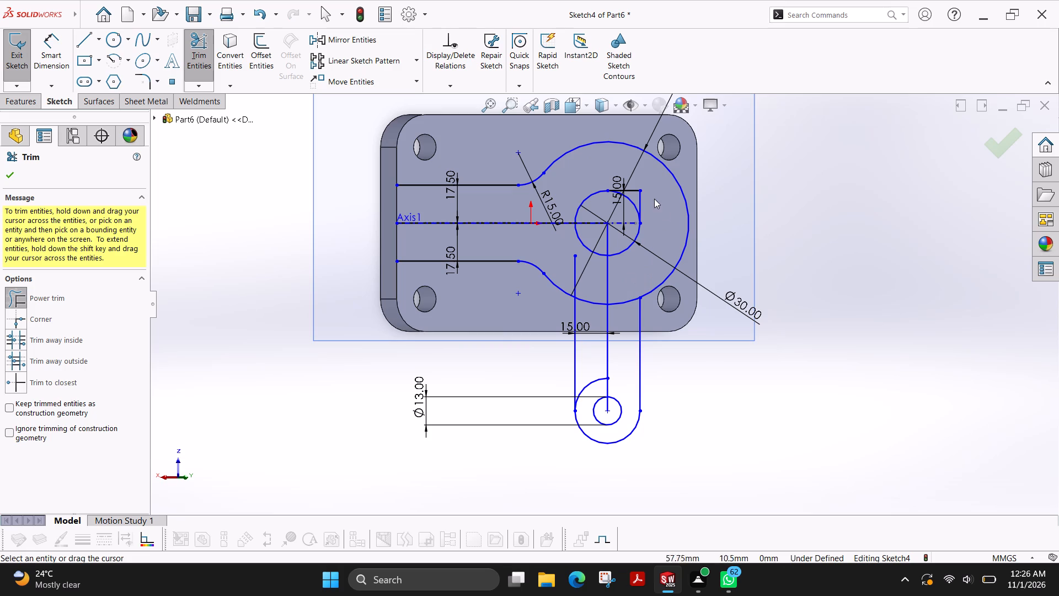
pyautogui.moveTo(652, 199); pyautogui.dragTo(629, 180)
pyautogui.moveTo(628, 180); pyautogui.dragTo(650, 204)
pyautogui.moveTo(650, 204); pyautogui.dragTo(651, 205)
pyautogui.moveTo(619, 279); pyautogui.dragTo(598, 278)
pyautogui.moveTo(585, 276); pyautogui.dragTo(563, 270)
pyautogui.moveTo(617, 236); pyautogui.dragTo(601, 242)
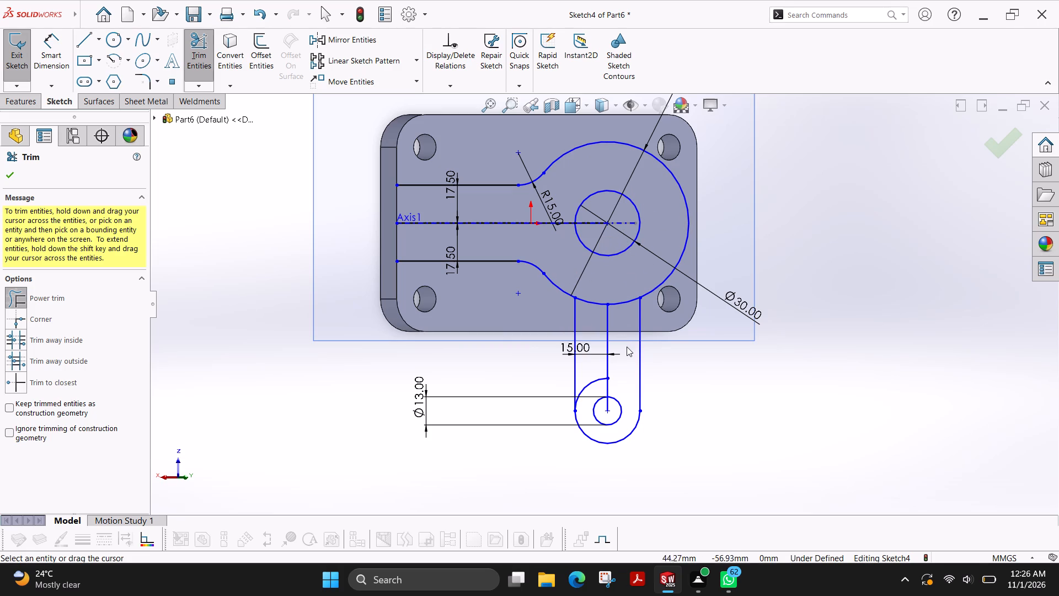
# Trim the 75 mm diameter circle's arc between the branch's side lines and the end circle's remaining upper quarter.
pyautogui.moveTo(593, 288); pyautogui.dragTo(593, 308)
pyautogui.moveTo(622, 281); pyautogui.dragTo(622, 305)
pyautogui.moveTo(591, 370); pyautogui.dragTo(591, 390)
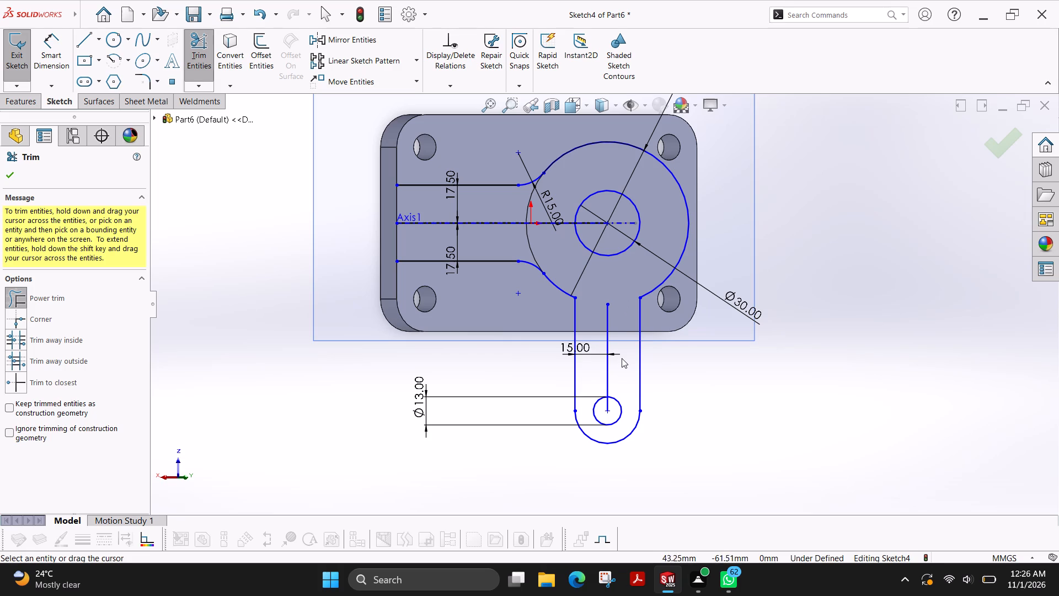
# Trim away the rest of the branch's vertical centre line, including the piece inside the 13 mm circle.
pyautogui.moveTo(621, 359); pyautogui.dragTo(591, 368)
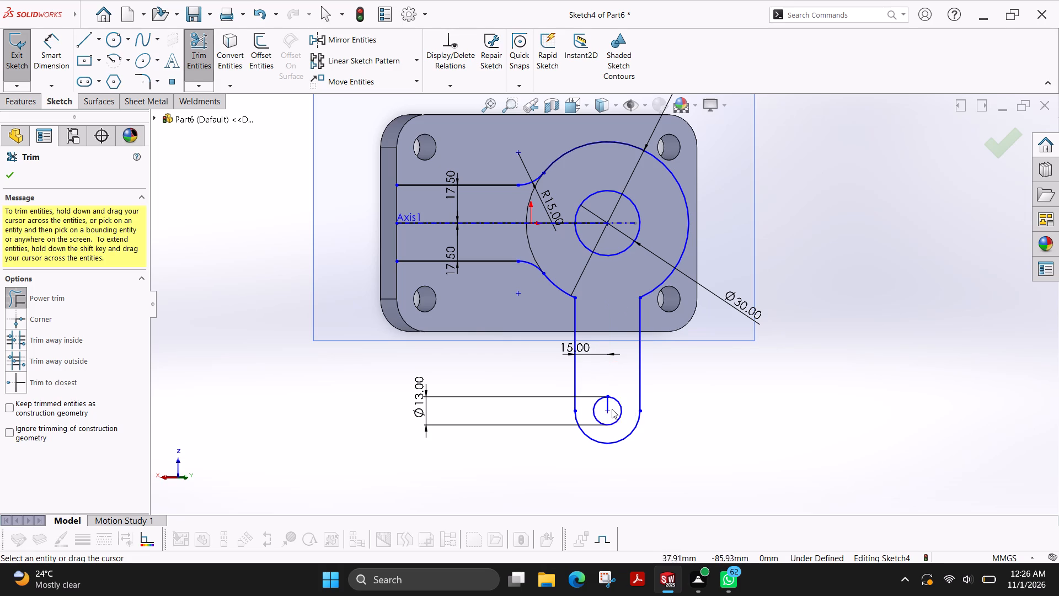
pyautogui.scroll(3, 611, 408)
pyautogui.scroll(-6, 611, 408)
pyautogui.moveTo(595, 184); pyautogui.dragTo(576, 182)
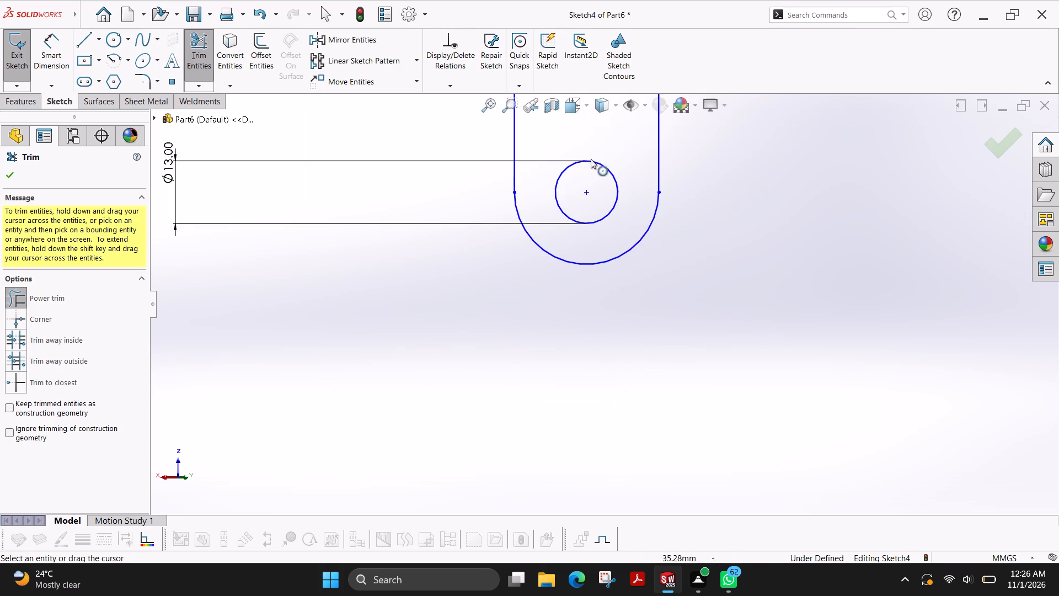
# Dimension the 13 mm circle's centre to the plate's lower long edge and set the distance to 0 mm.
pyautogui.scroll(7, 591, 153)
pyautogui.scroll(-1, 601, 169)
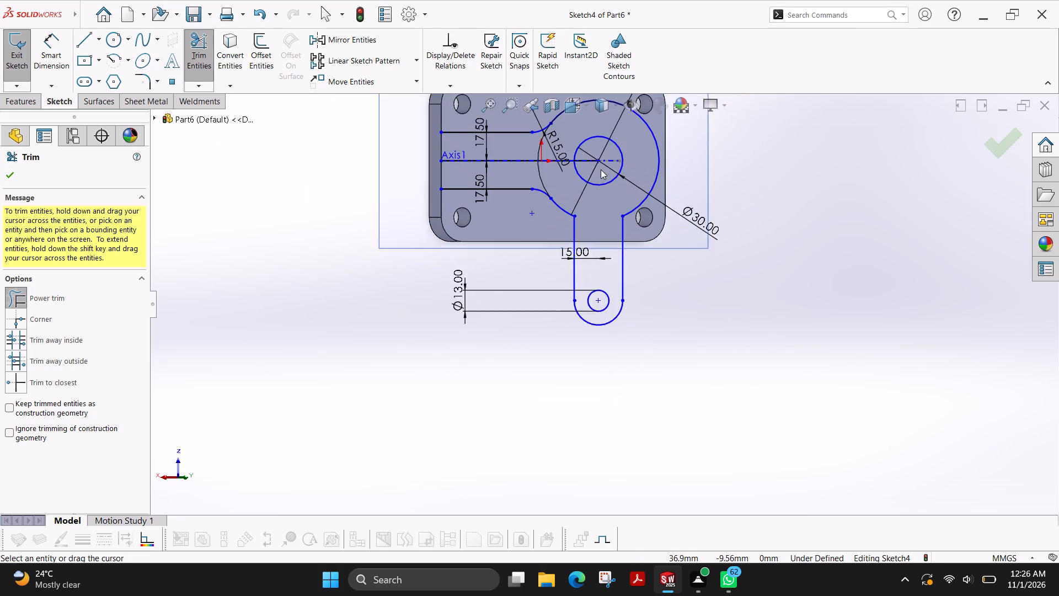
pyautogui.scroll(-1, 601, 169)
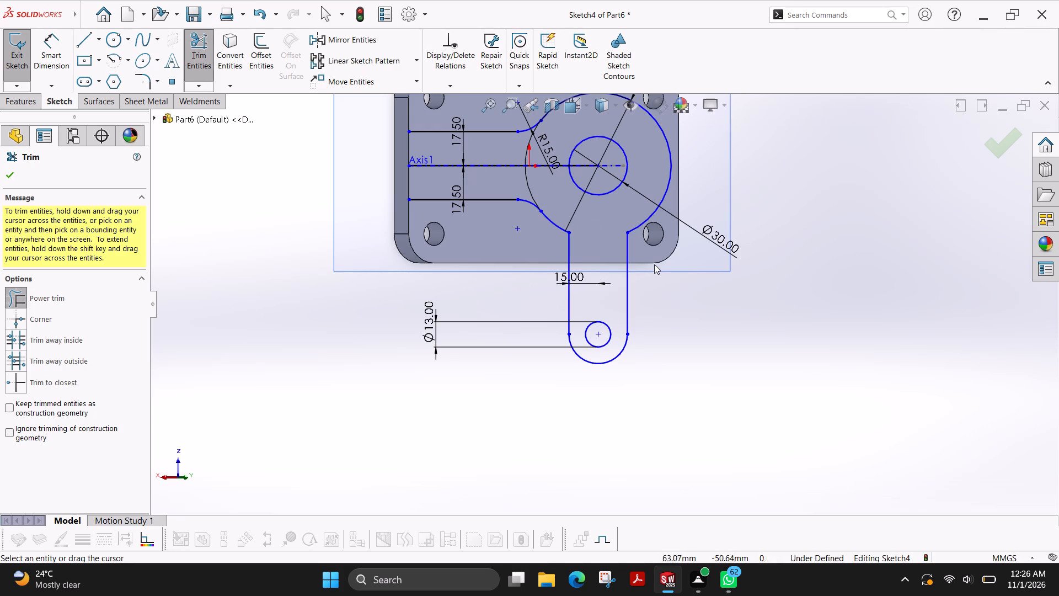
pyautogui.click(47, 63)
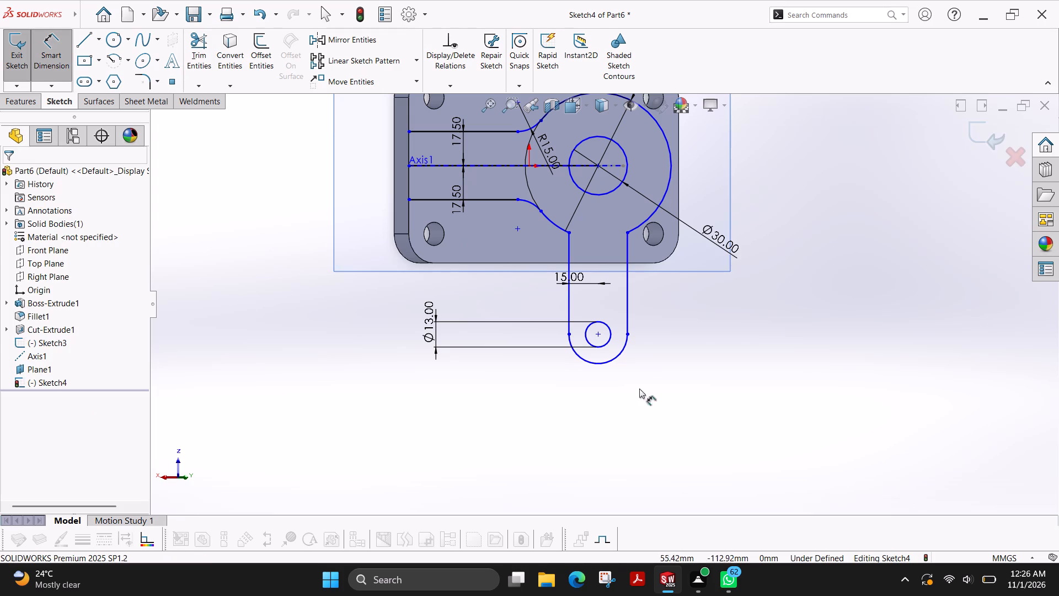
pyautogui.click(598, 335)
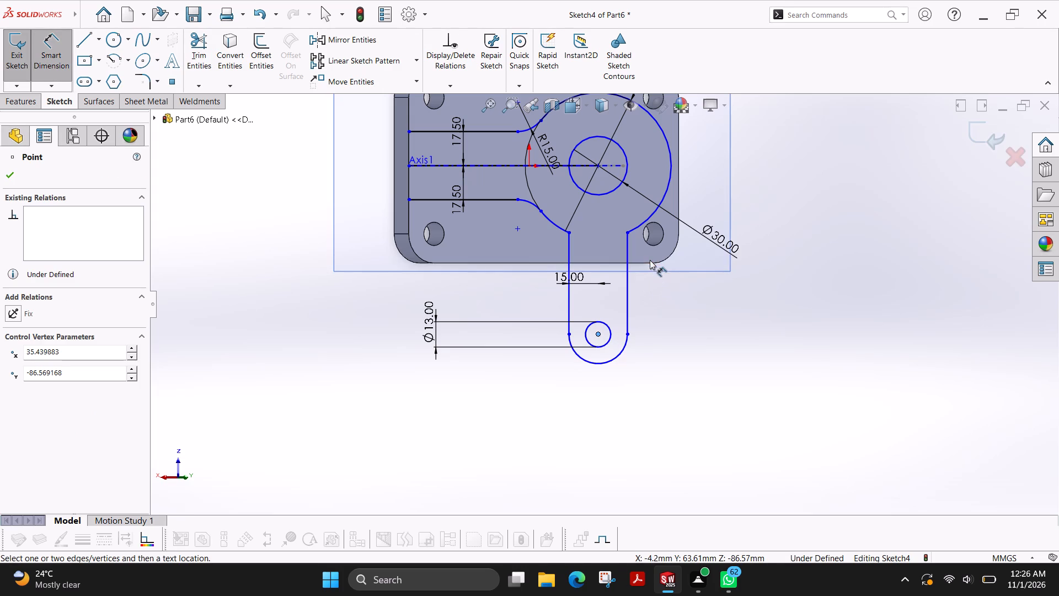
pyautogui.click(645, 263)
pyautogui.click(709, 315)
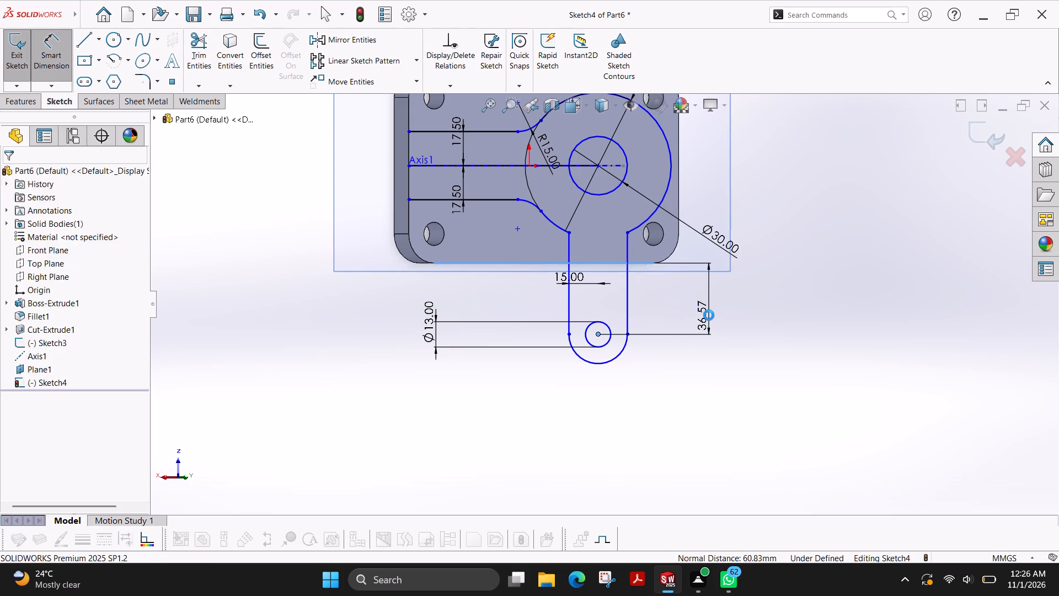
pyautogui.press('0')
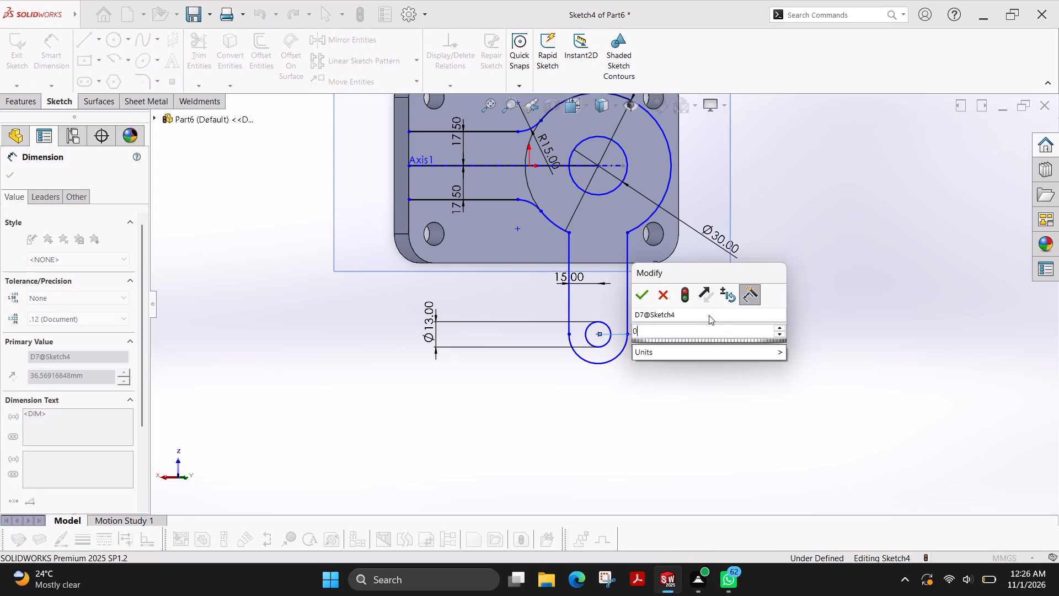
pyautogui.press('Return')
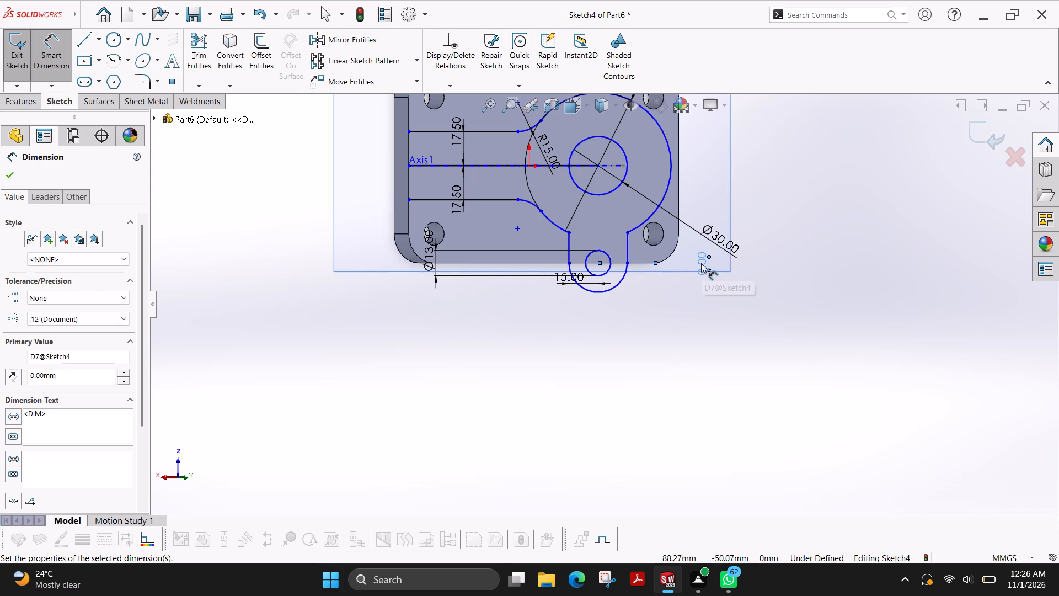
# Delete the 0 mm dimension between the 13 mm circle's centre and the plate's lower long edge.
pyautogui.press('Delete')
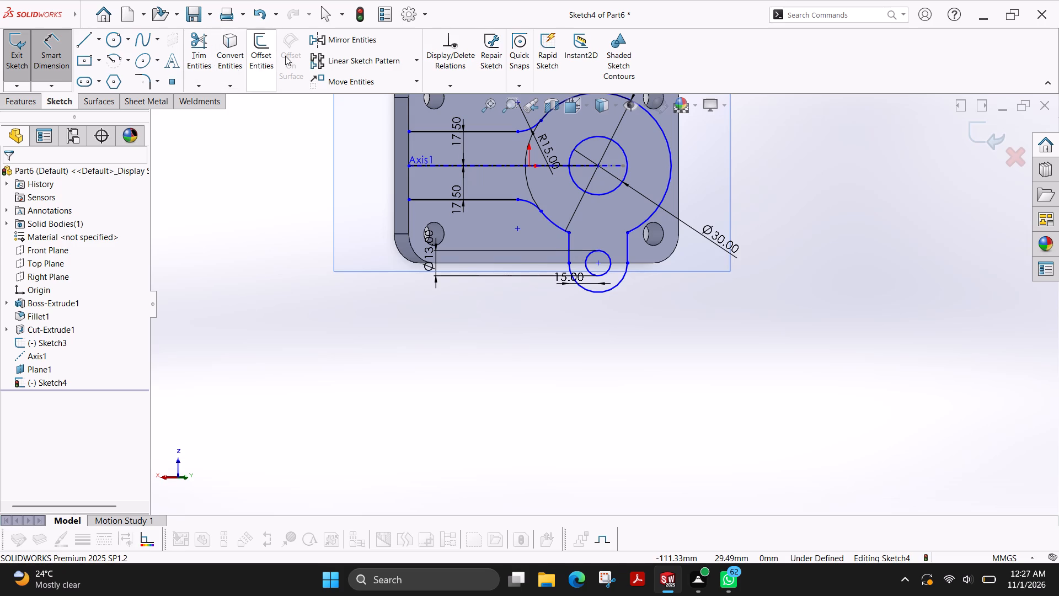
# Add 15 mm sketch fillets where both side lines of the branch meet the 75 mm diameter arc.
pyautogui.click(137, 82)
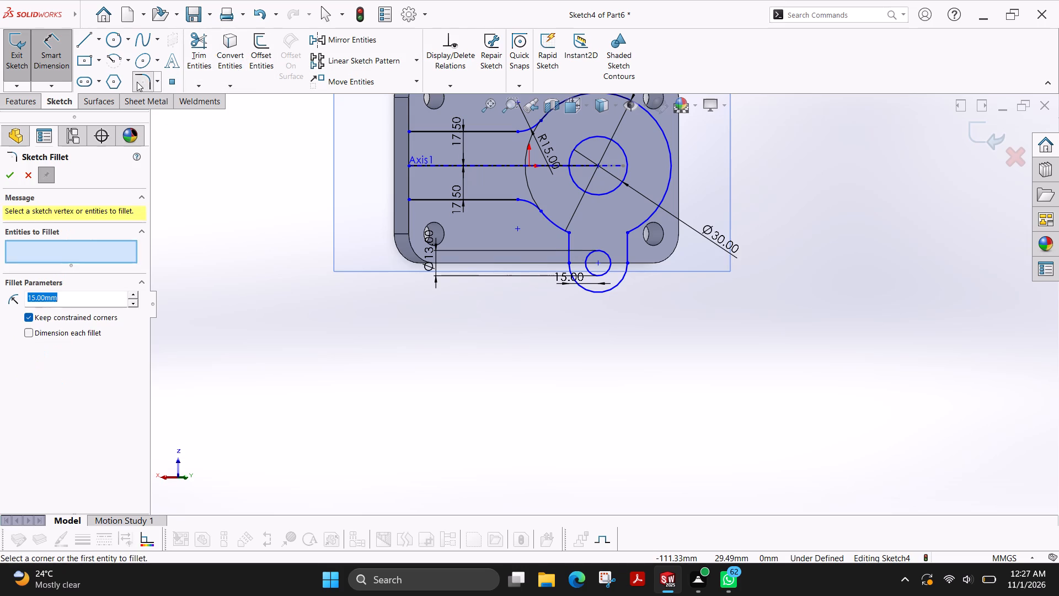
pyautogui.click(567, 244)
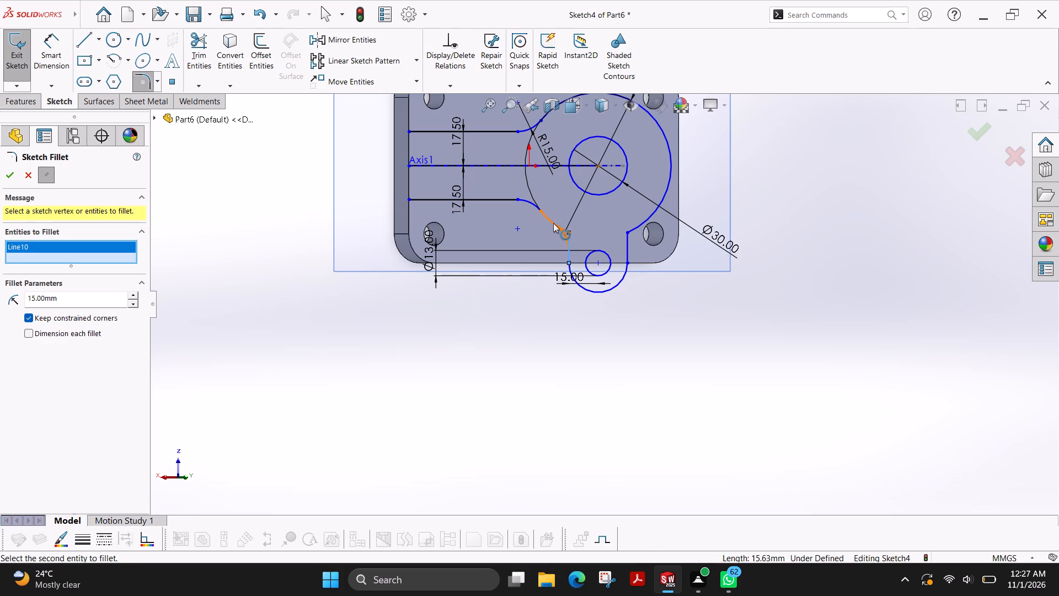
pyautogui.click(553, 223)
pyautogui.click(625, 244)
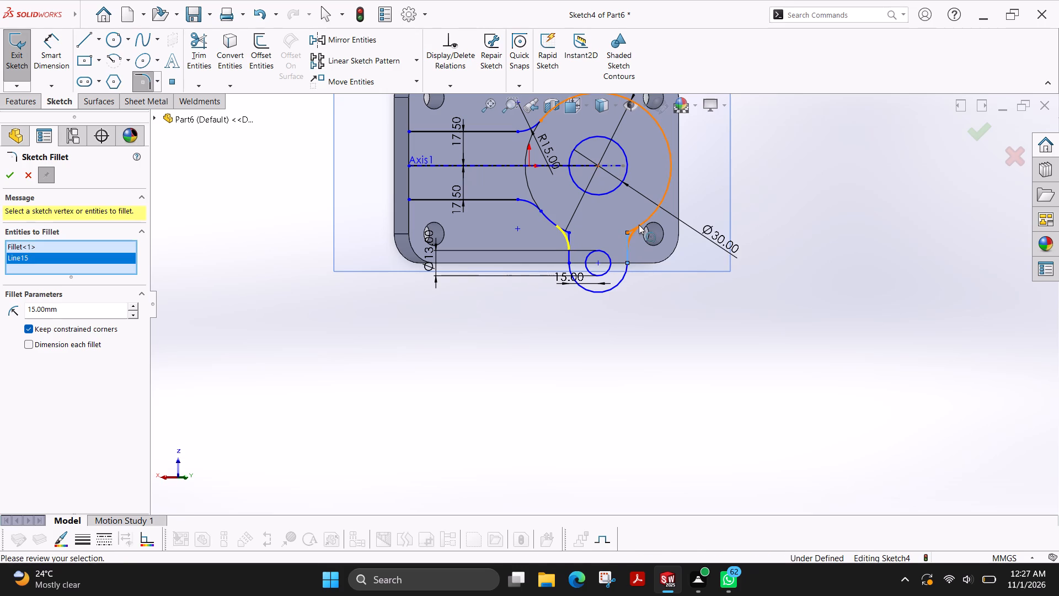
pyautogui.click(643, 222)
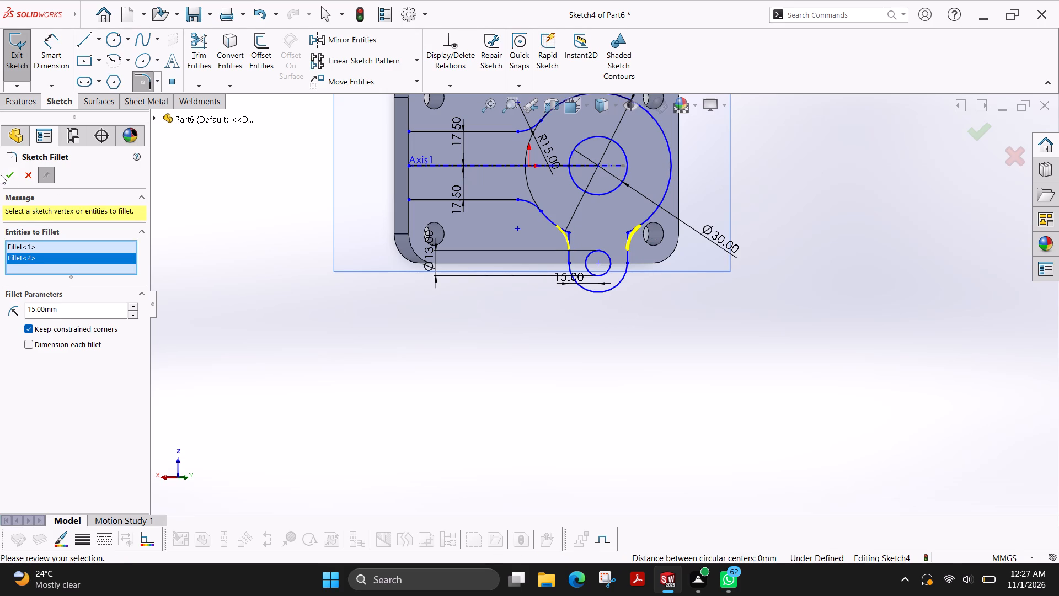
pyautogui.click(3, 175)
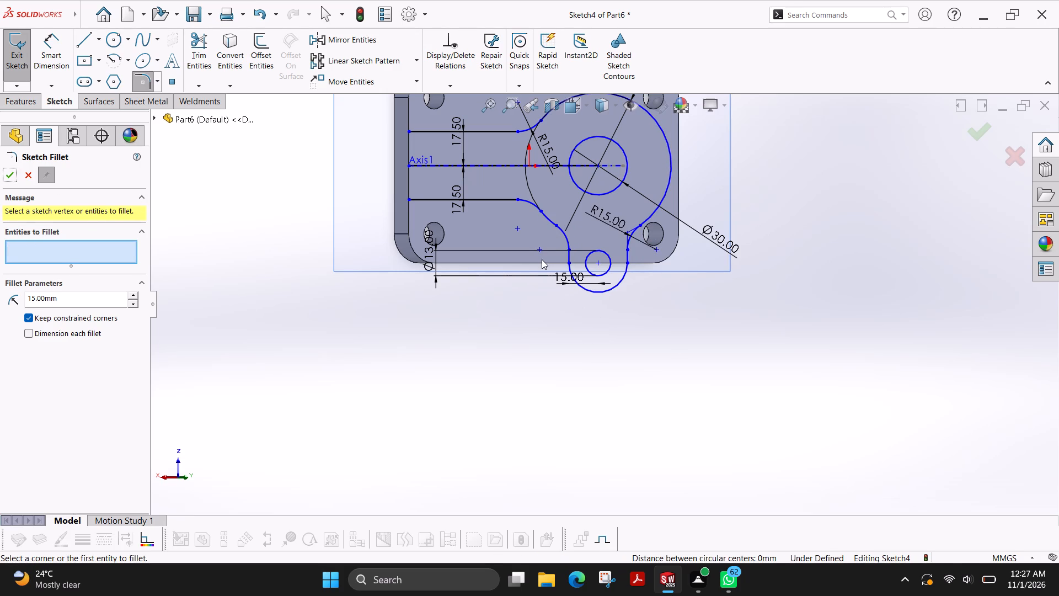
# Close the arm's open end at the plate edge with a line joining the ends of its two side lines.
pyautogui.scroll(1, 542, 259)
pyautogui.click(595, 316)
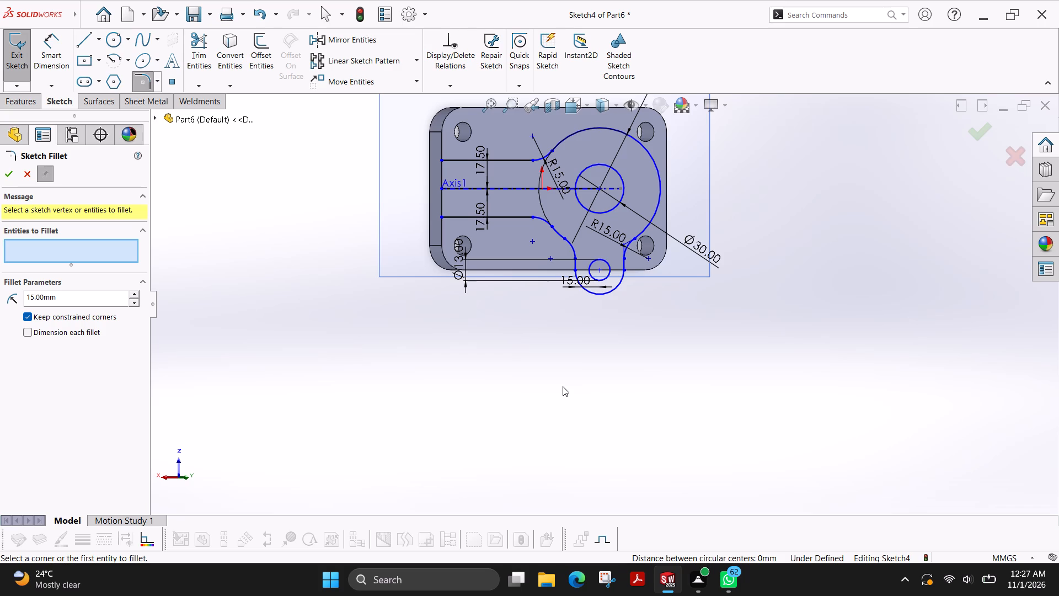
pyautogui.scroll(3, 561, 274)
pyautogui.scroll(-3, 561, 271)
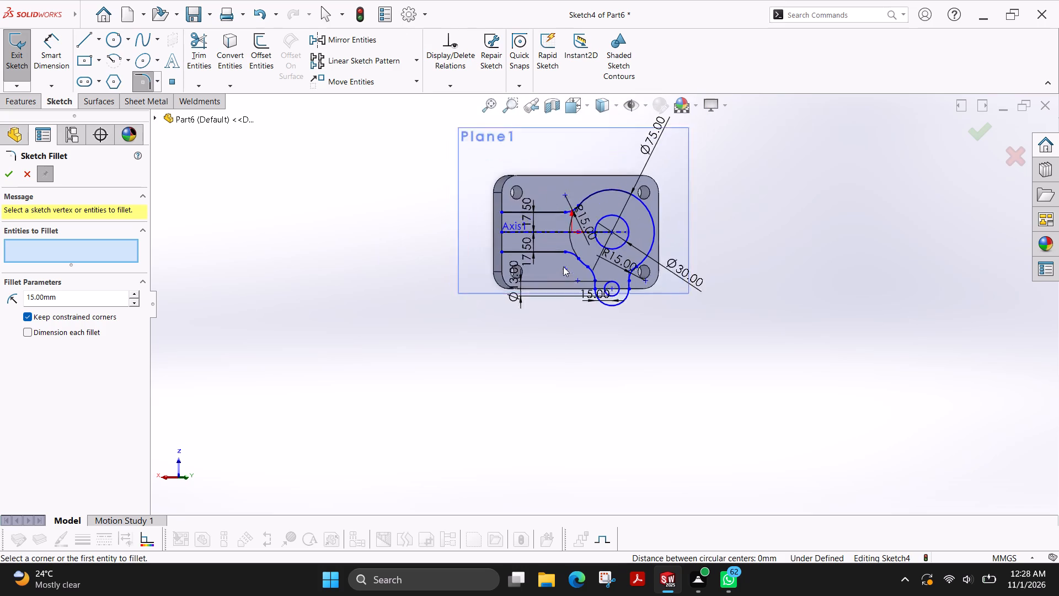
pyautogui.scroll(-2, 614, 236)
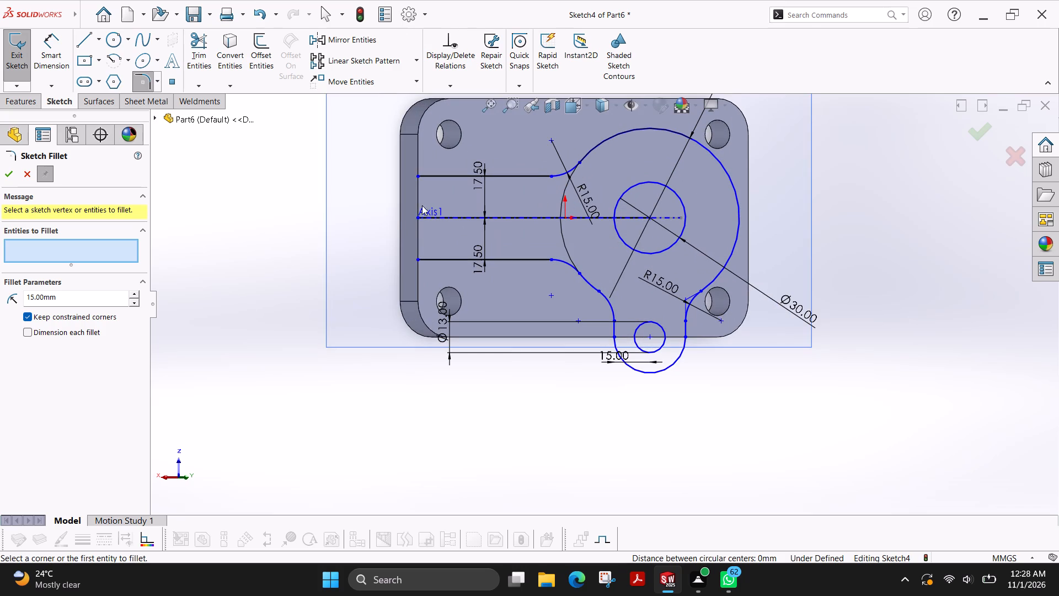
pyautogui.click(81, 46)
pyautogui.click(418, 176)
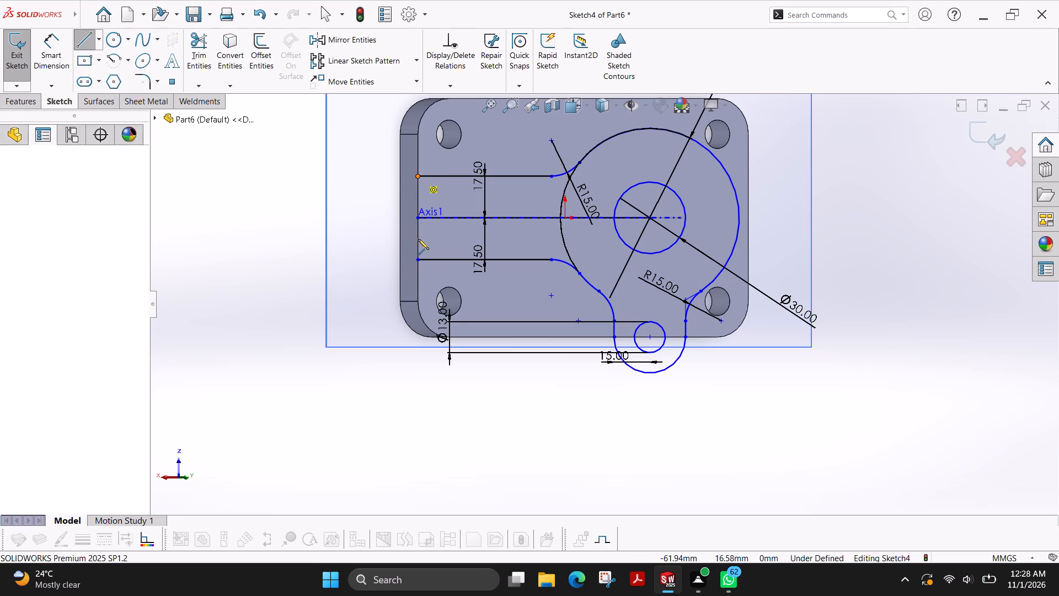
pyautogui.click(418, 258)
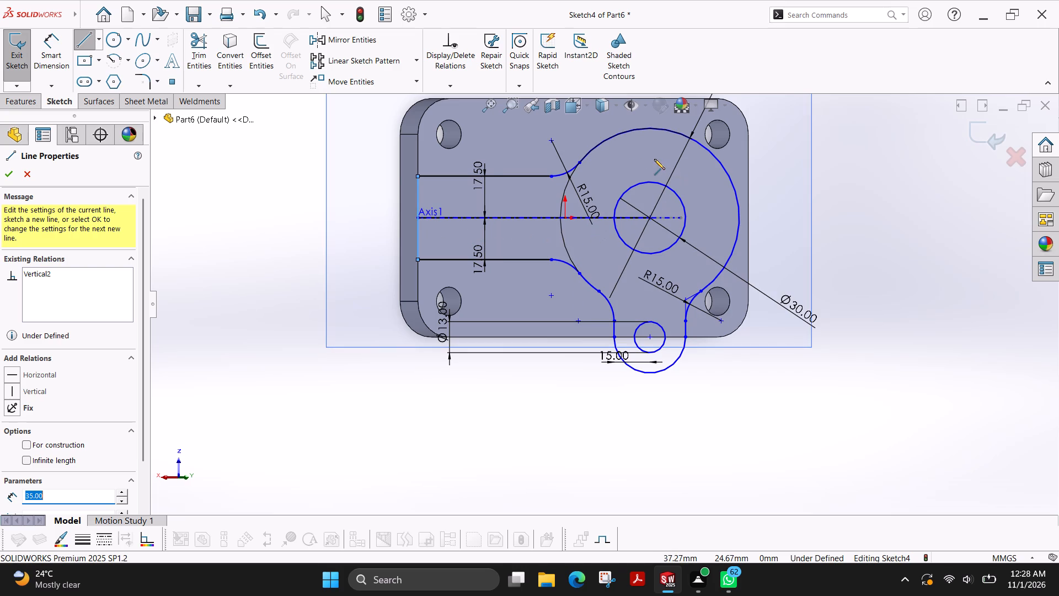
# Extrude the closed arm and branch region as a 15 mm blind boss, merged, with both circles left as holes.
pyautogui.click(20, 105)
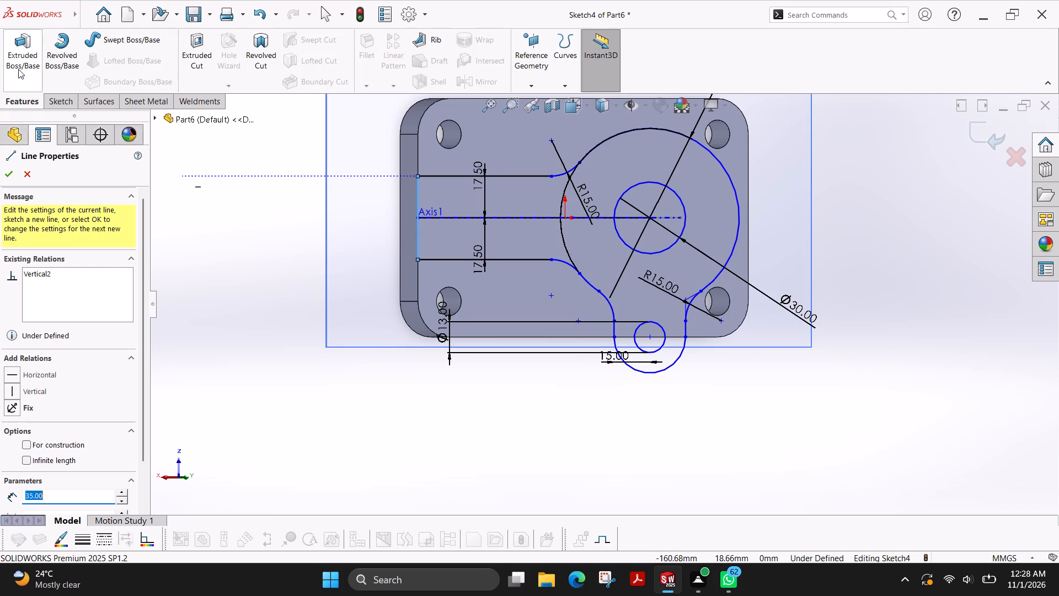
pyautogui.click(18, 69)
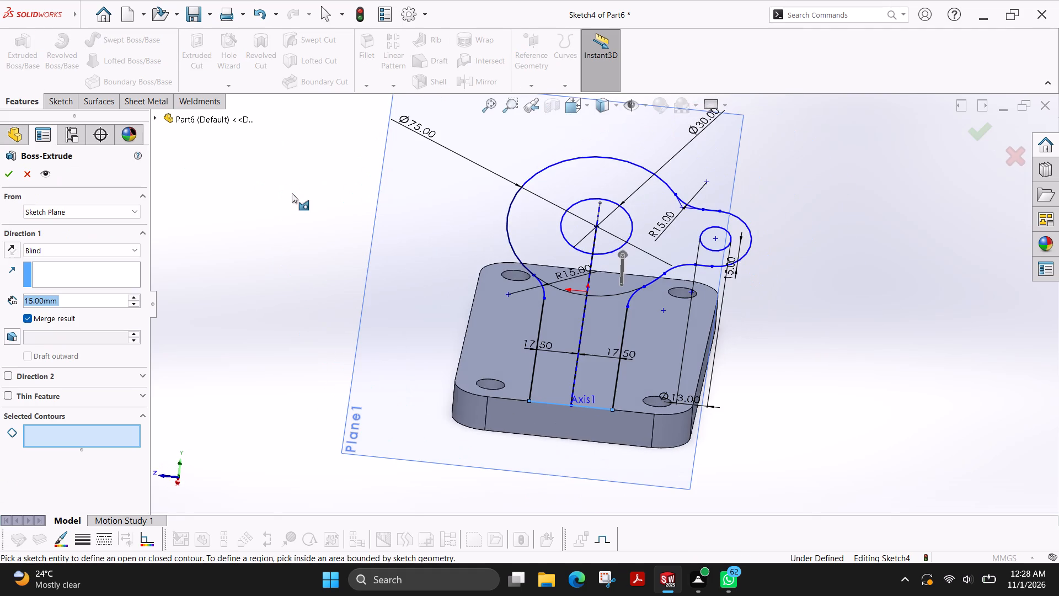
pyautogui.click(647, 249)
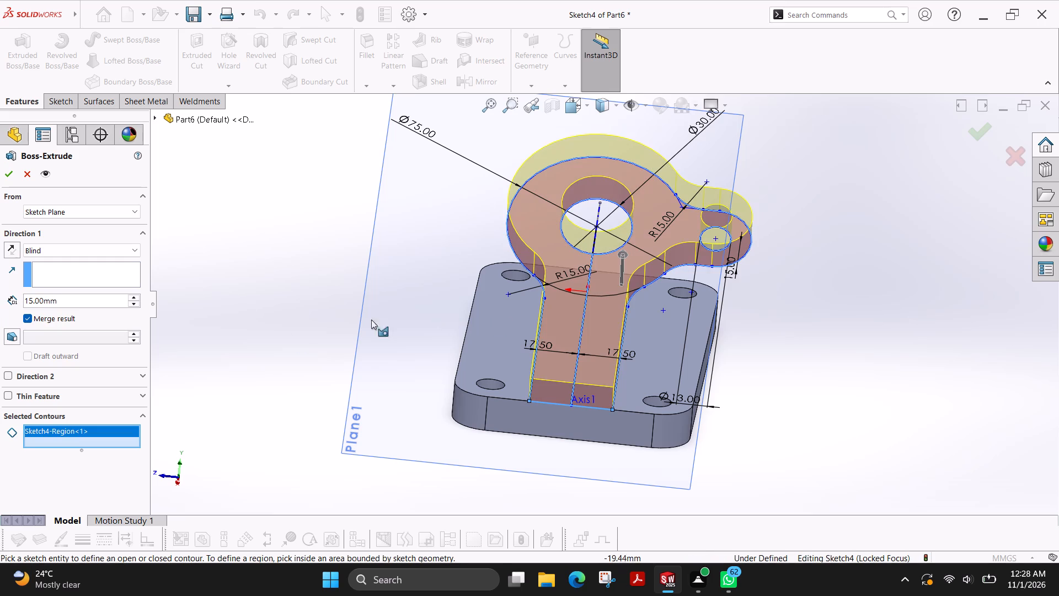
pyautogui.click(9, 171)
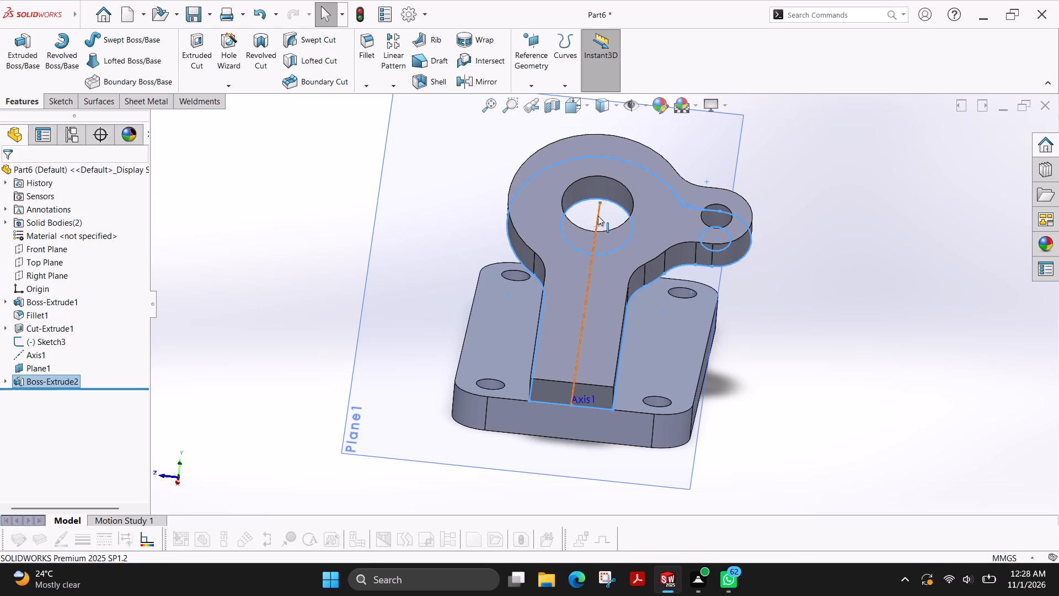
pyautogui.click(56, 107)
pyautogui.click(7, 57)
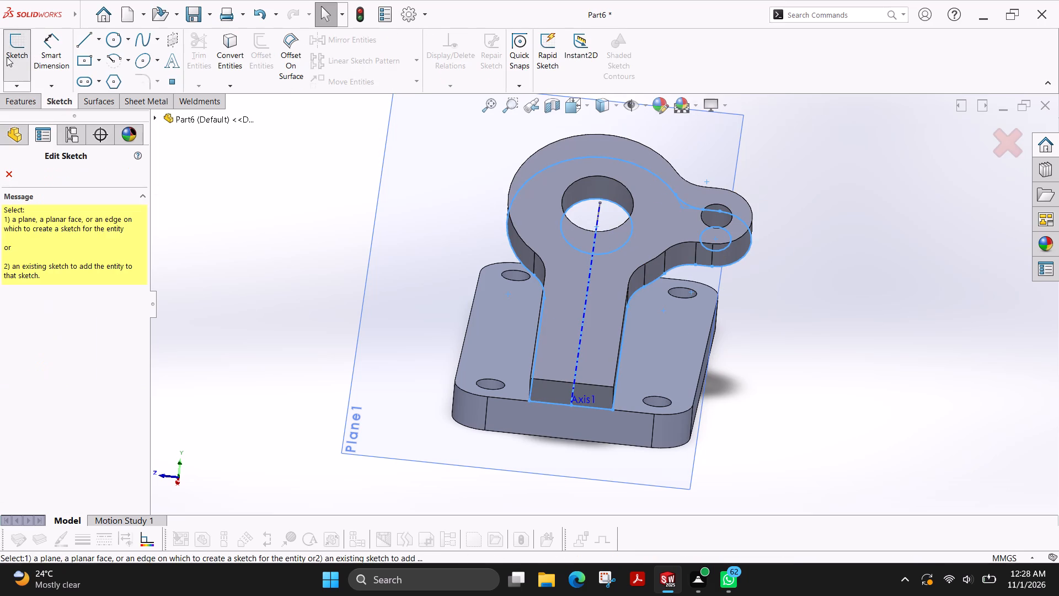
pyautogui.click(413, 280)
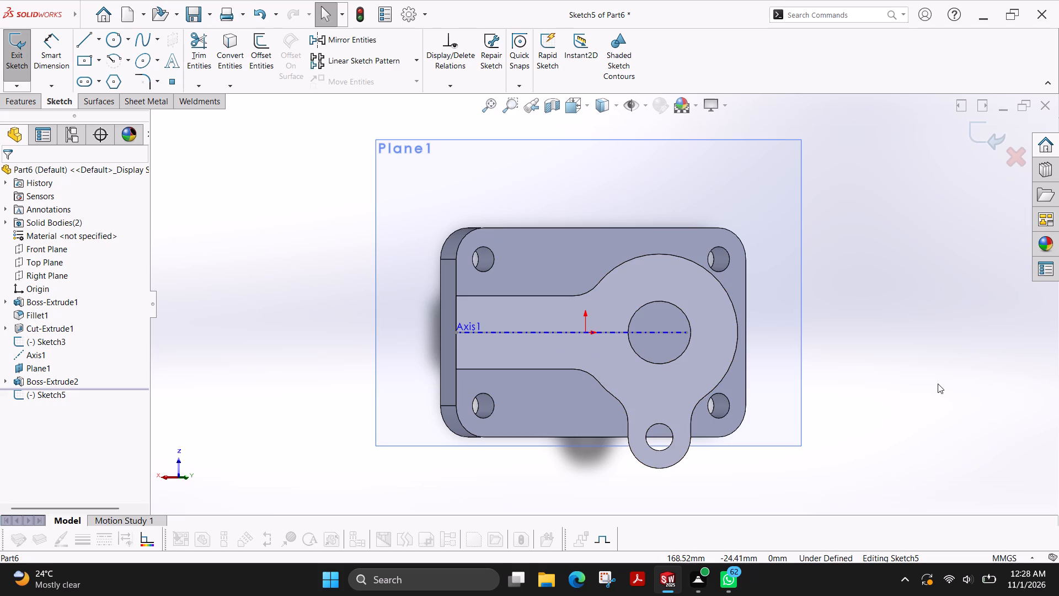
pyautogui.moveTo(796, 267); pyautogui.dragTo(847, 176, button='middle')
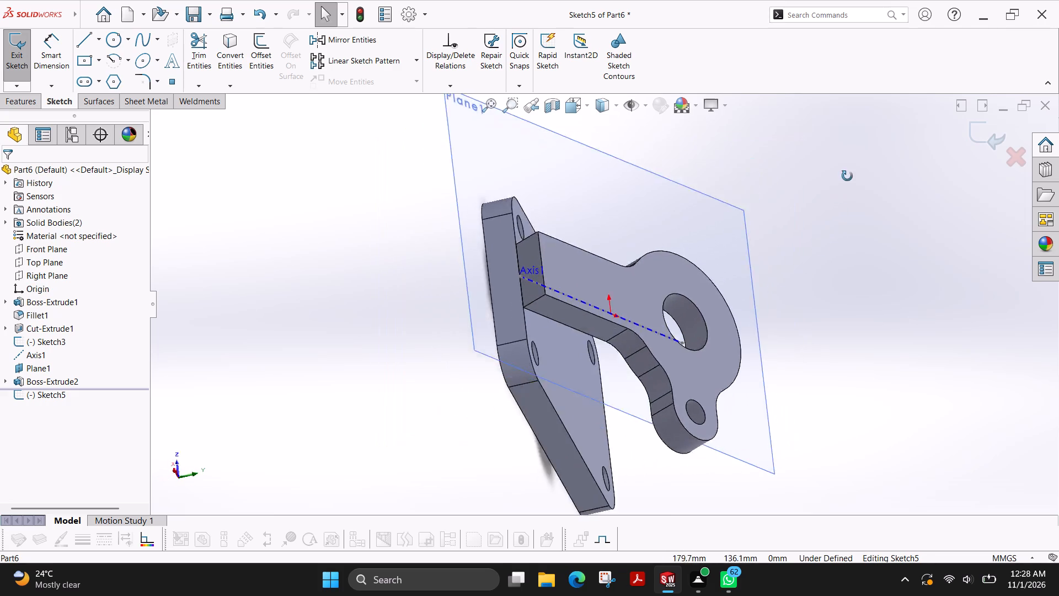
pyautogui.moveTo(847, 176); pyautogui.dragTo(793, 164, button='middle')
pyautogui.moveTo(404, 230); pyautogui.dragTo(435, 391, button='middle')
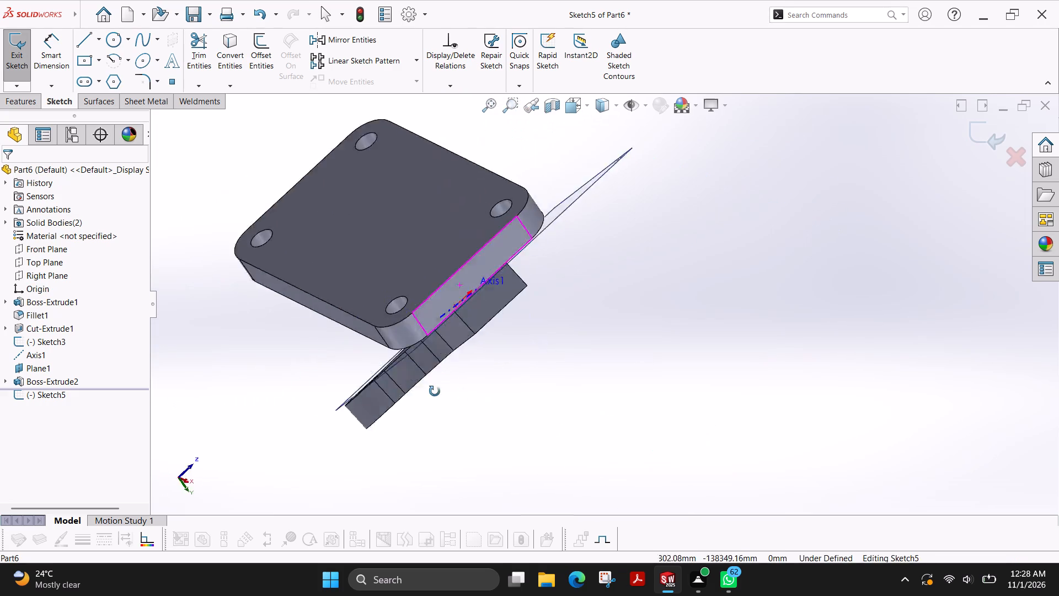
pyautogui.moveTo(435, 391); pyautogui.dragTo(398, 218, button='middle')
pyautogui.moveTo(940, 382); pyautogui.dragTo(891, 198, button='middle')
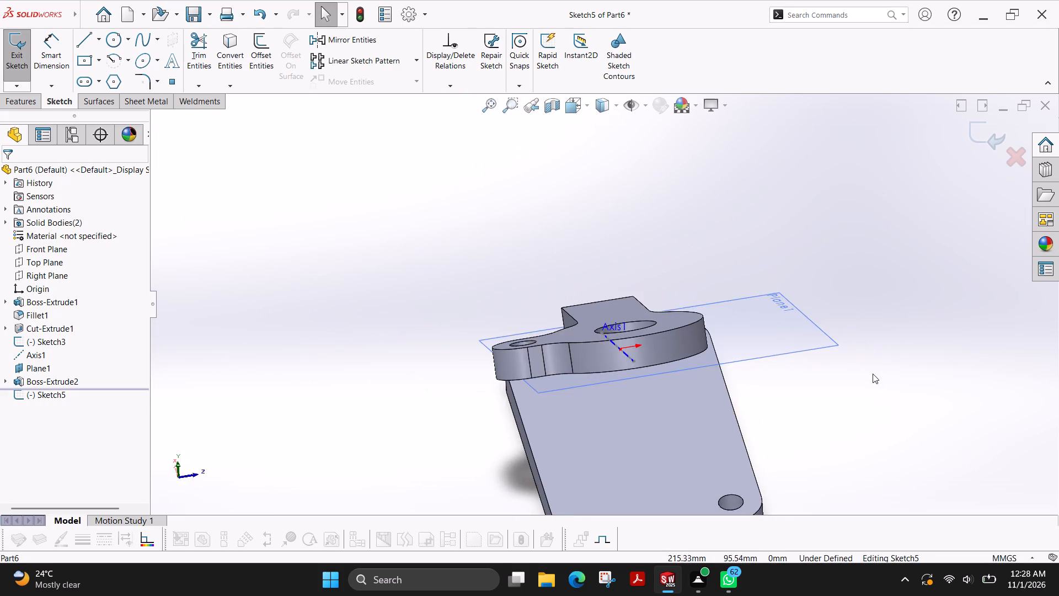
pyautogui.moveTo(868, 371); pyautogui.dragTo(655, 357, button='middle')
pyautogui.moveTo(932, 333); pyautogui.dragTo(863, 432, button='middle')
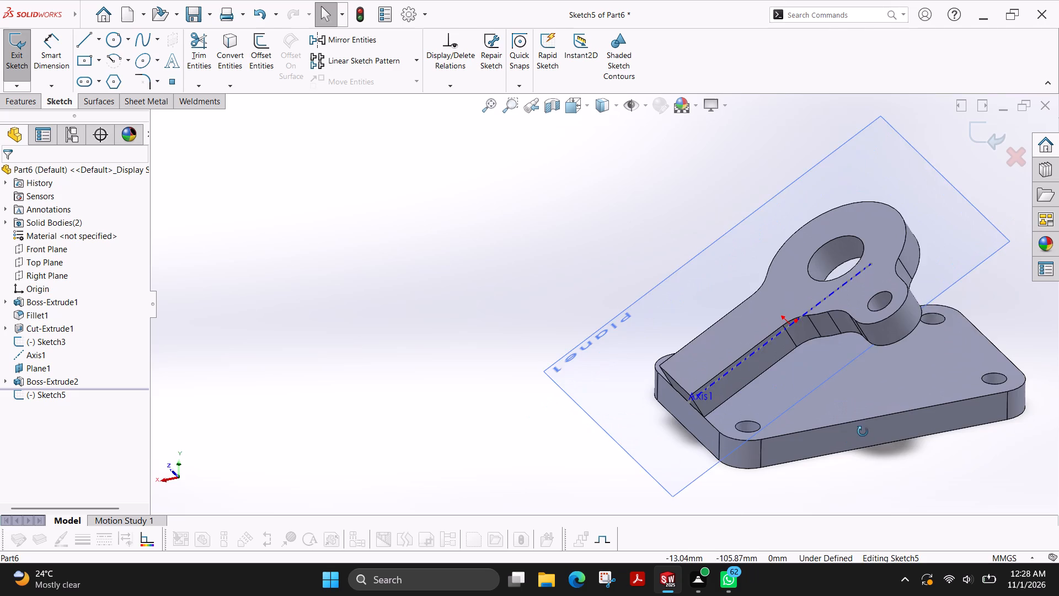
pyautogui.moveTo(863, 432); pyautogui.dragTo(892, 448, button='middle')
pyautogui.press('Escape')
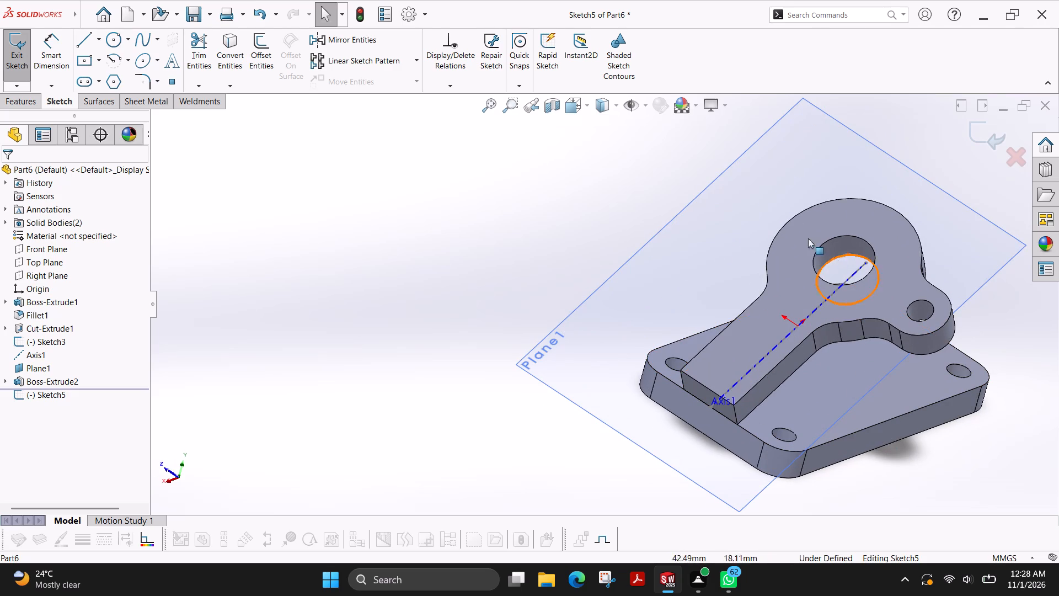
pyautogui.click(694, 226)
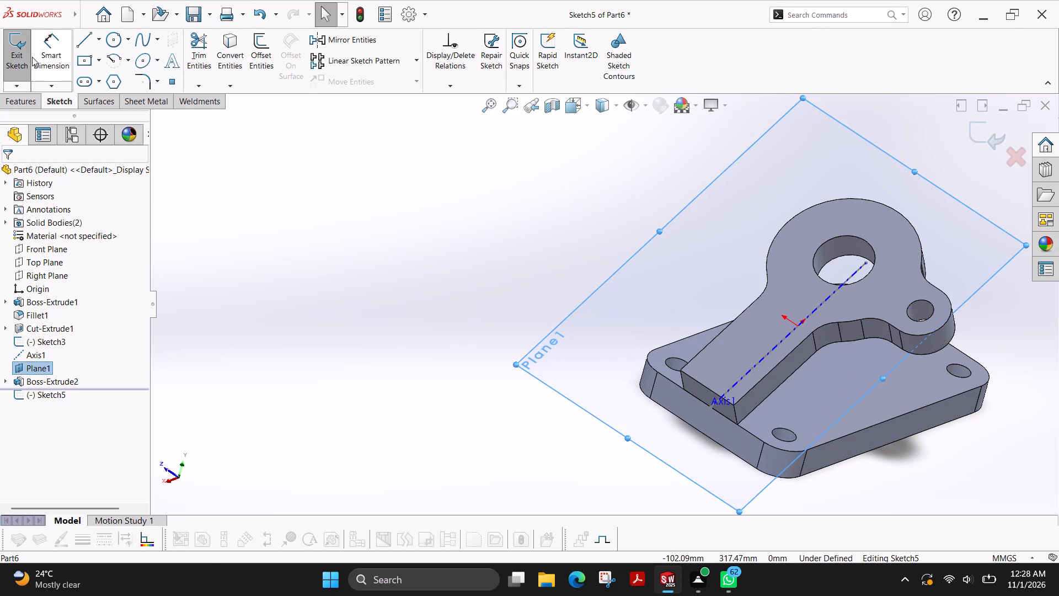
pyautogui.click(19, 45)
# Start a sketch on Plane1 and draw two circles centred on the arm's large hole, radii 15 mm and about 22 mm.
pyautogui.click(707, 248)
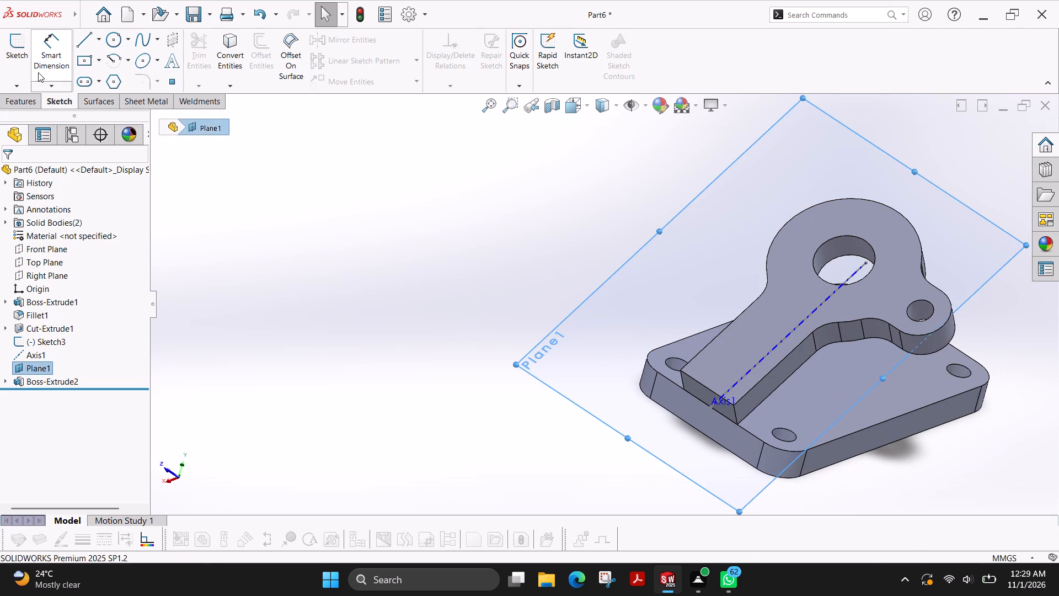
pyautogui.click(25, 58)
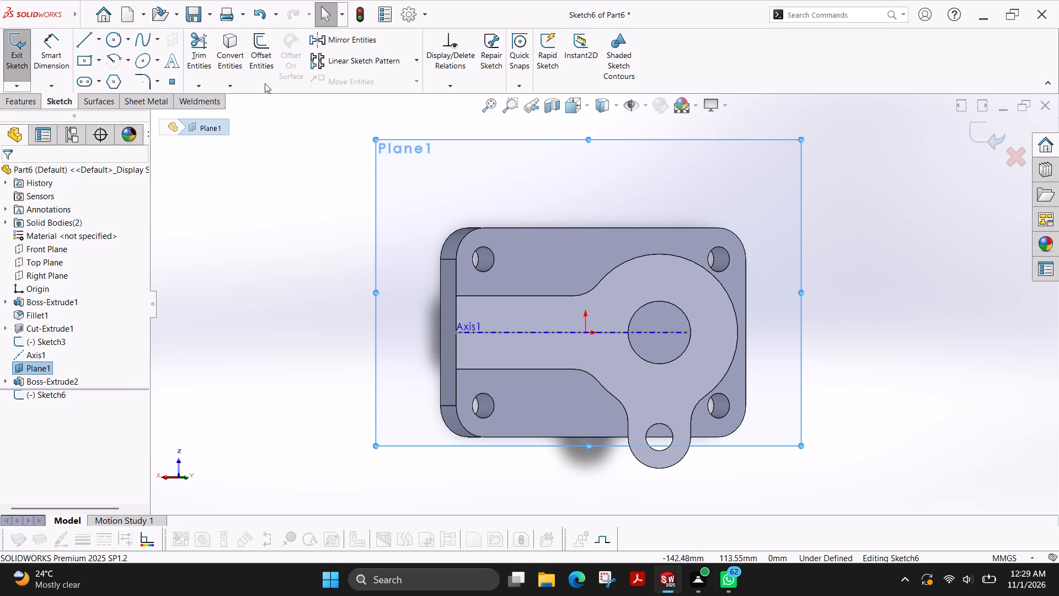
pyautogui.click(115, 40)
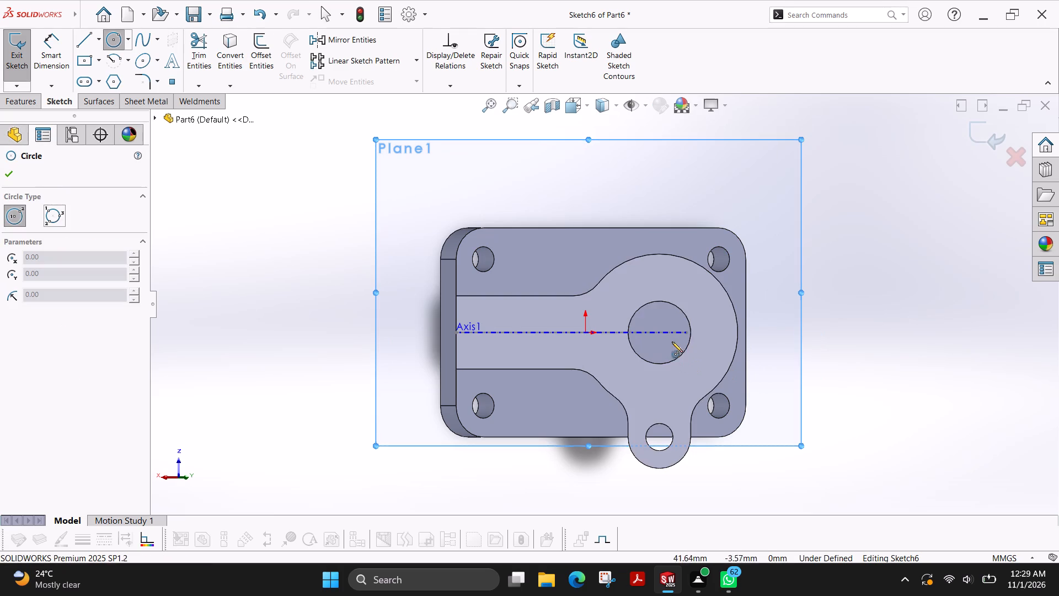
pyautogui.click(659, 331)
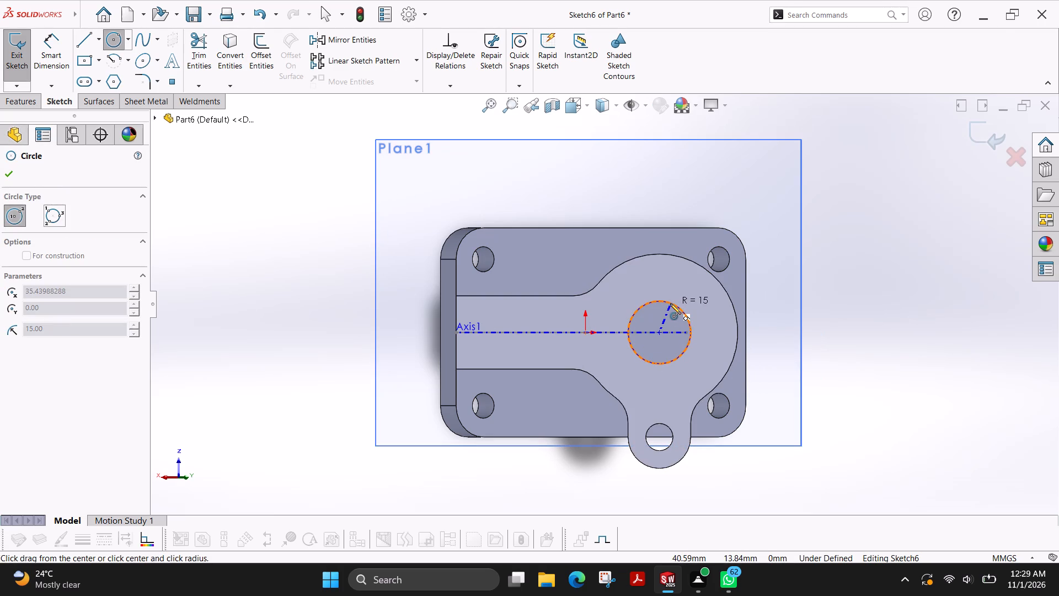
pyautogui.click(670, 304)
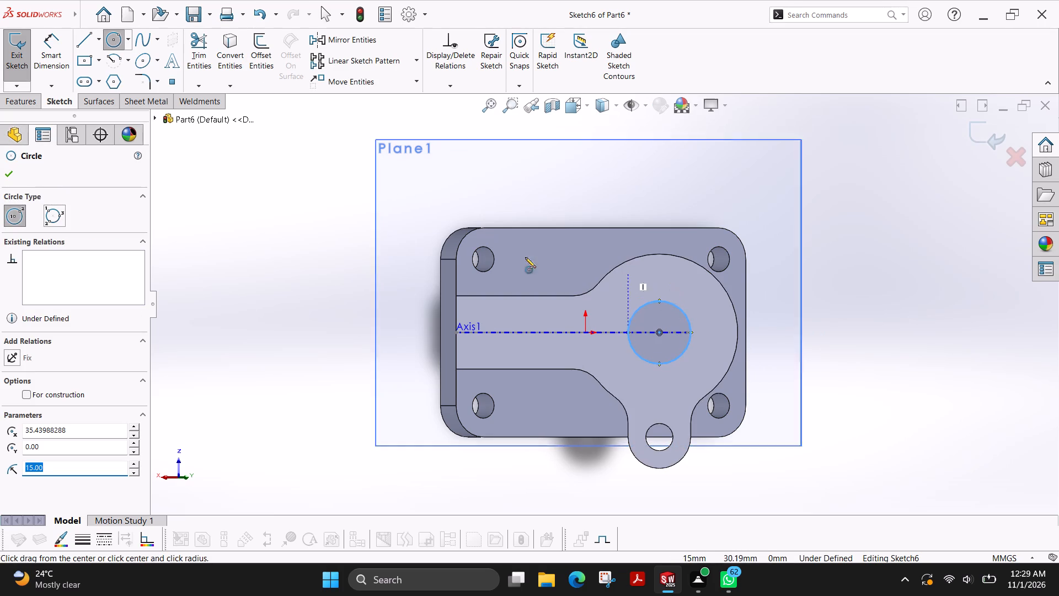
pyautogui.click(660, 333)
pyautogui.click(675, 289)
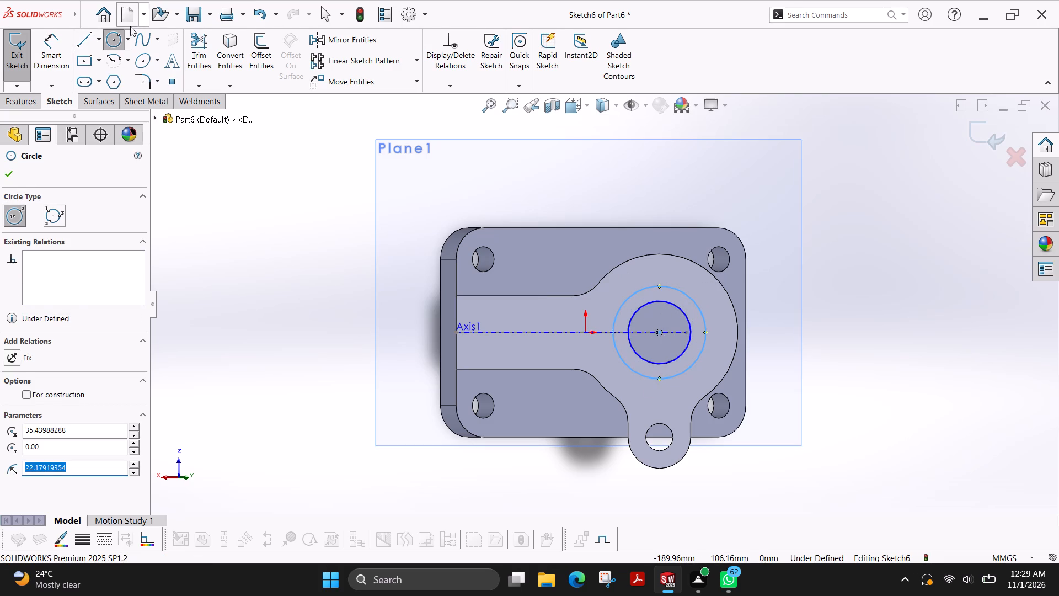
# Dimension the outer concentric circle's diameter and set it to 50 mm.
pyautogui.click(61, 41)
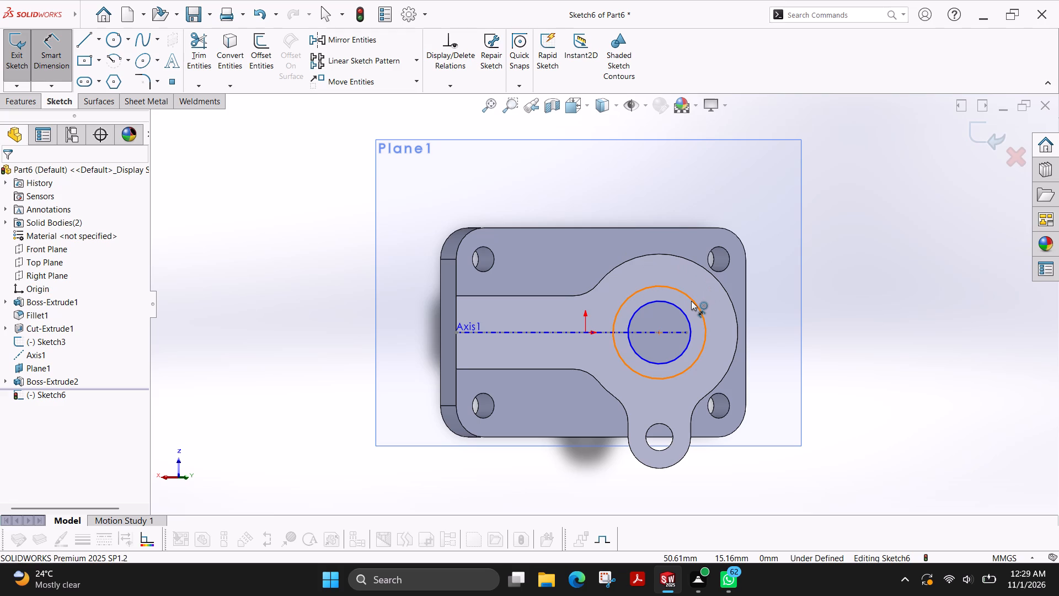
pyautogui.click(691, 301)
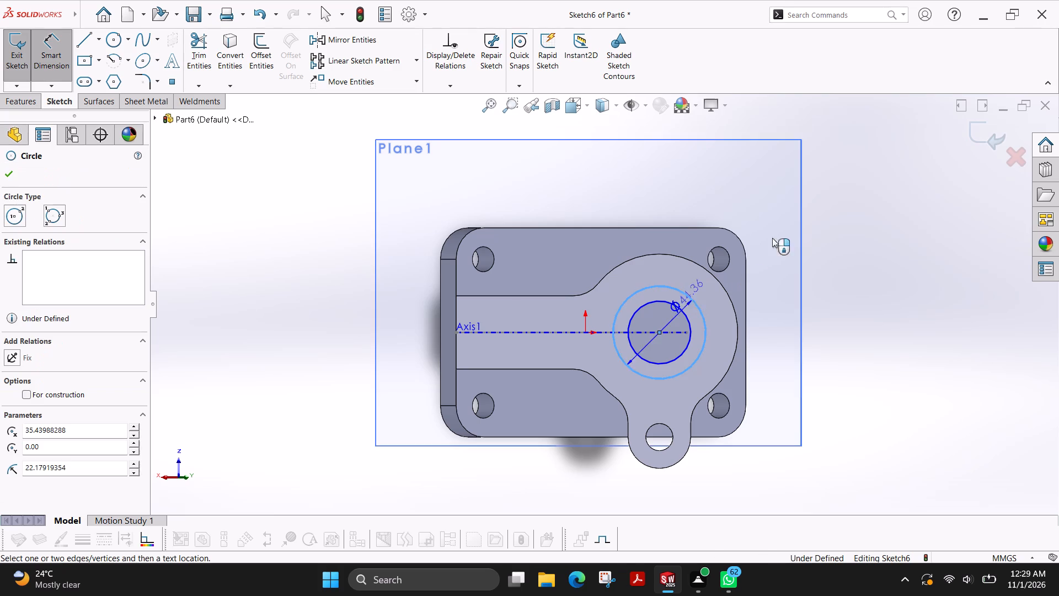
pyautogui.click(865, 200)
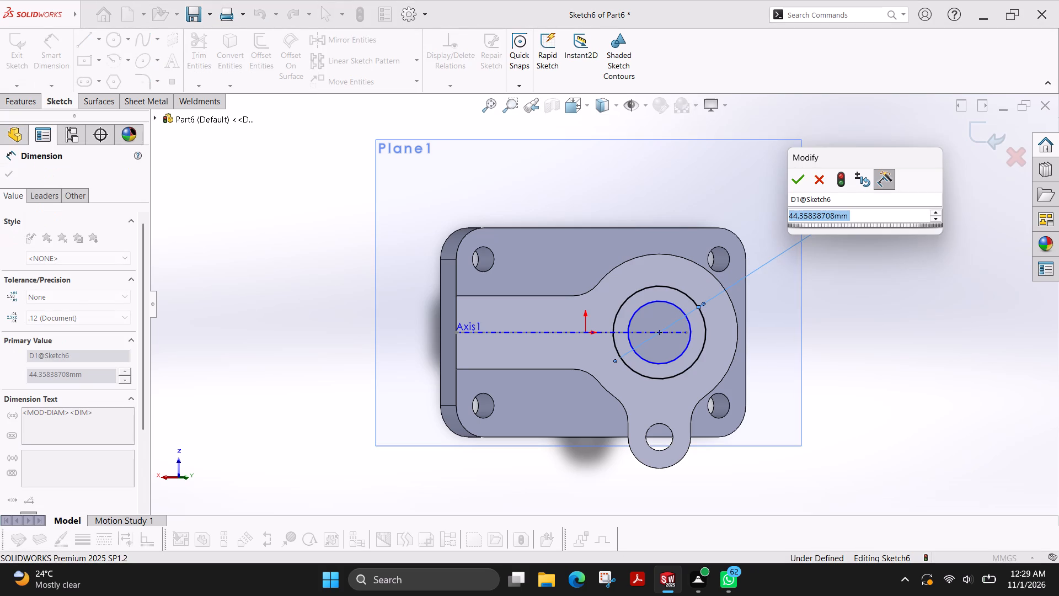
pyautogui.write('50')
pyautogui.press('Return')
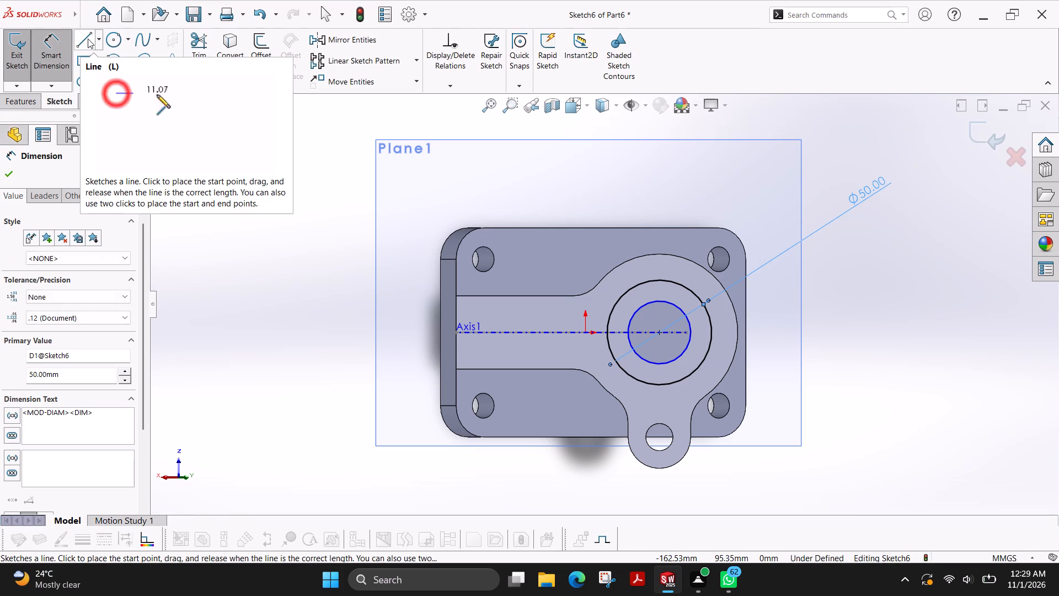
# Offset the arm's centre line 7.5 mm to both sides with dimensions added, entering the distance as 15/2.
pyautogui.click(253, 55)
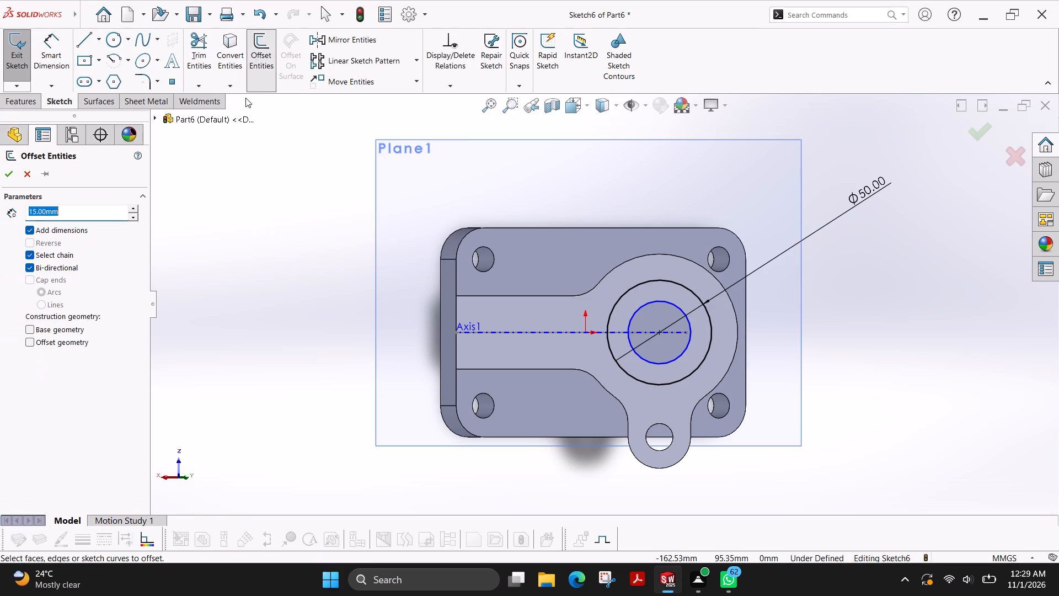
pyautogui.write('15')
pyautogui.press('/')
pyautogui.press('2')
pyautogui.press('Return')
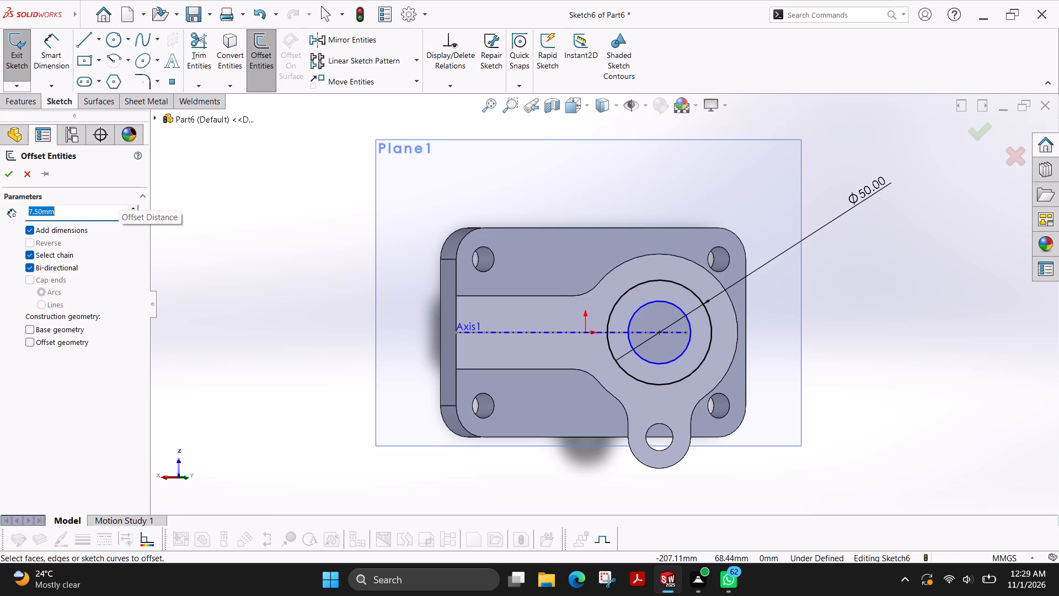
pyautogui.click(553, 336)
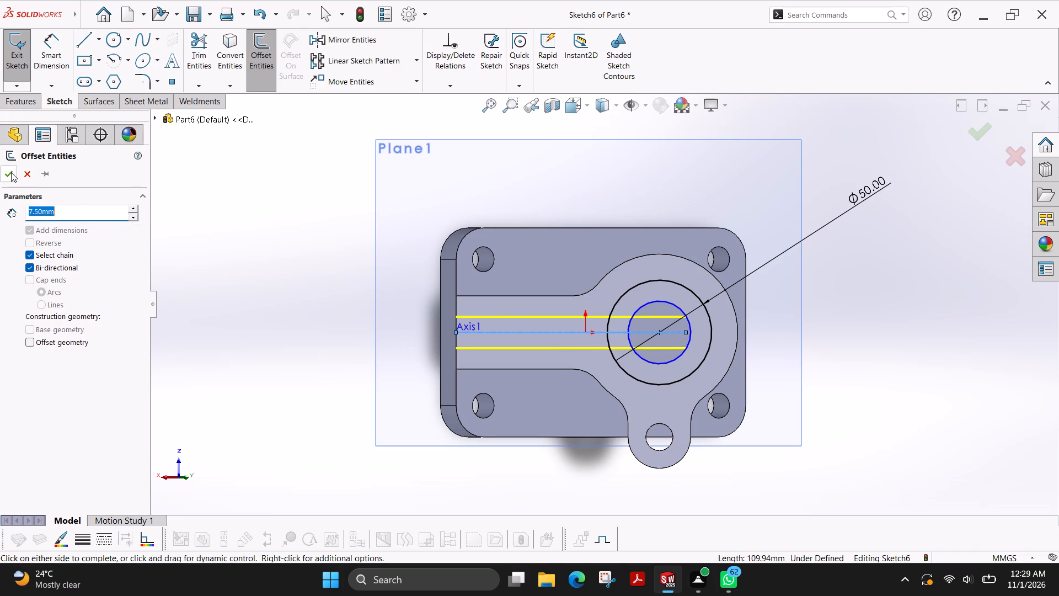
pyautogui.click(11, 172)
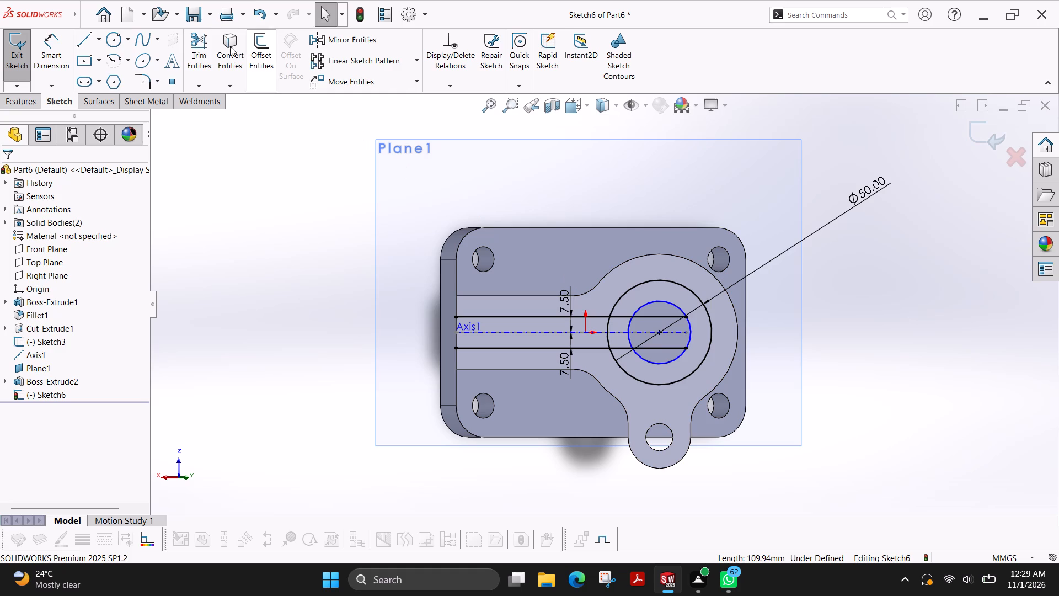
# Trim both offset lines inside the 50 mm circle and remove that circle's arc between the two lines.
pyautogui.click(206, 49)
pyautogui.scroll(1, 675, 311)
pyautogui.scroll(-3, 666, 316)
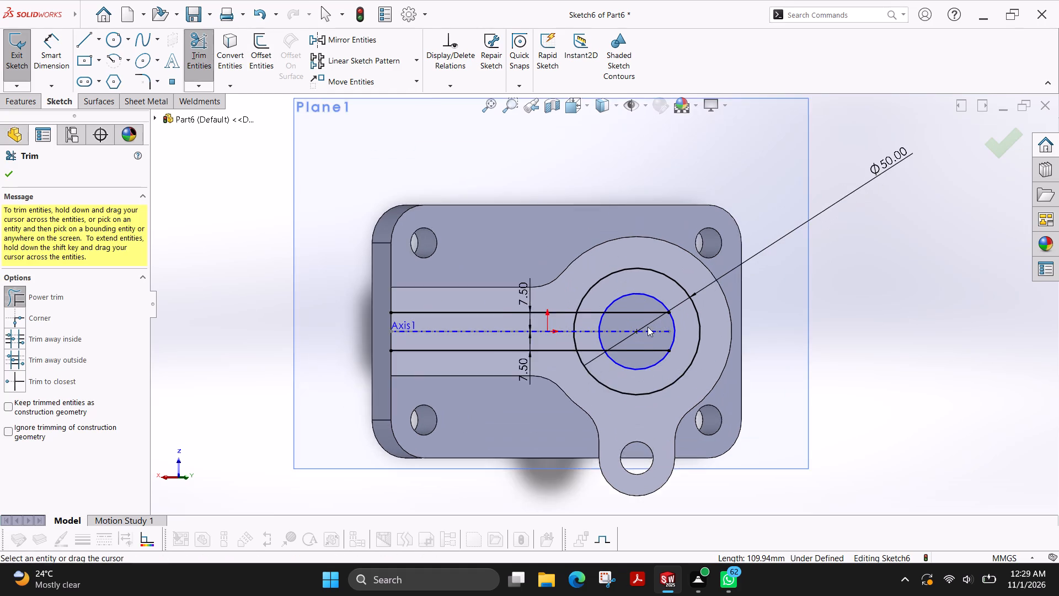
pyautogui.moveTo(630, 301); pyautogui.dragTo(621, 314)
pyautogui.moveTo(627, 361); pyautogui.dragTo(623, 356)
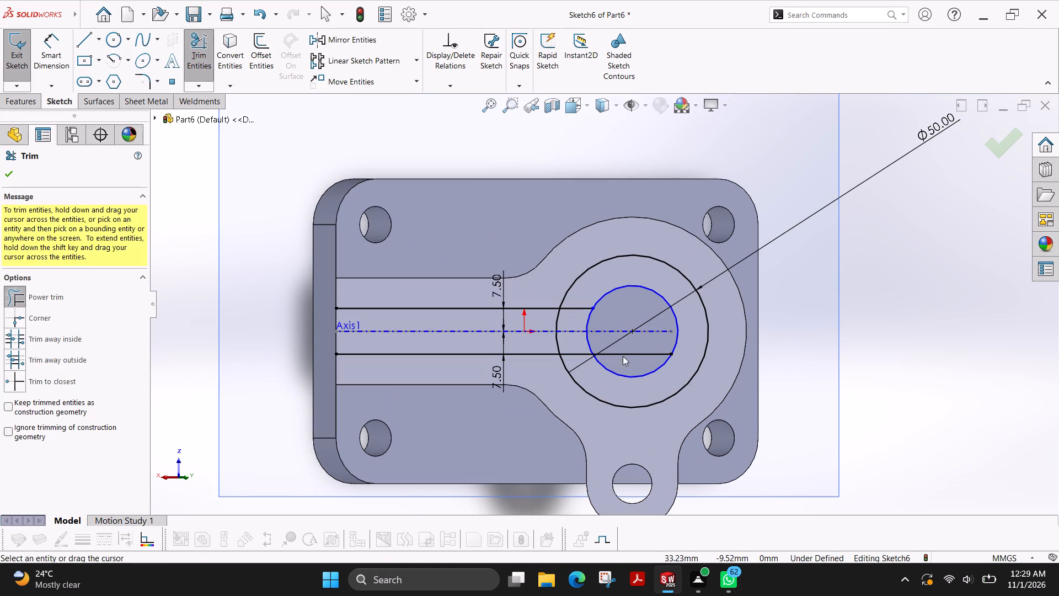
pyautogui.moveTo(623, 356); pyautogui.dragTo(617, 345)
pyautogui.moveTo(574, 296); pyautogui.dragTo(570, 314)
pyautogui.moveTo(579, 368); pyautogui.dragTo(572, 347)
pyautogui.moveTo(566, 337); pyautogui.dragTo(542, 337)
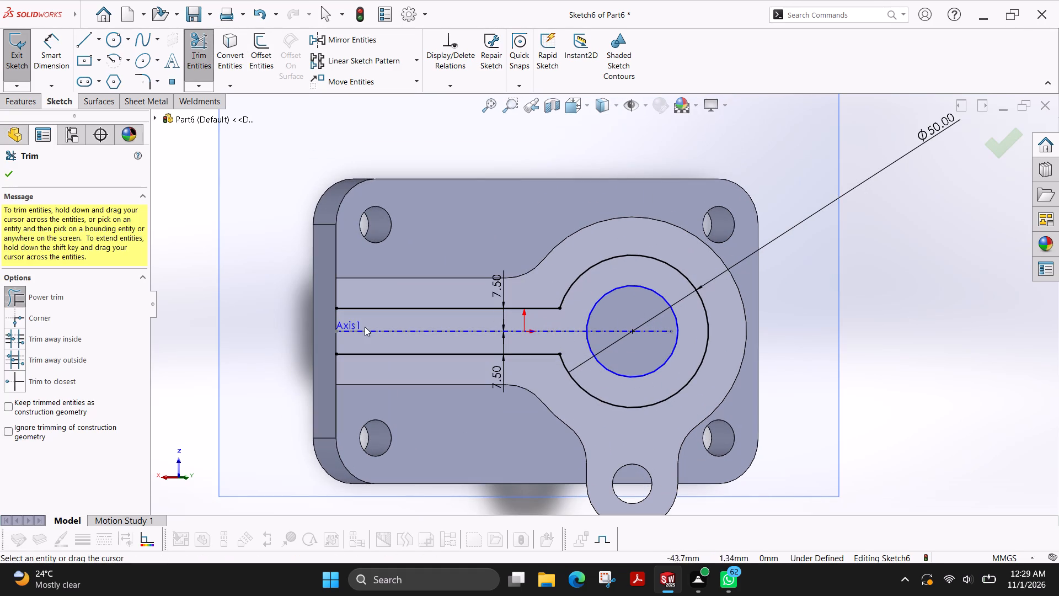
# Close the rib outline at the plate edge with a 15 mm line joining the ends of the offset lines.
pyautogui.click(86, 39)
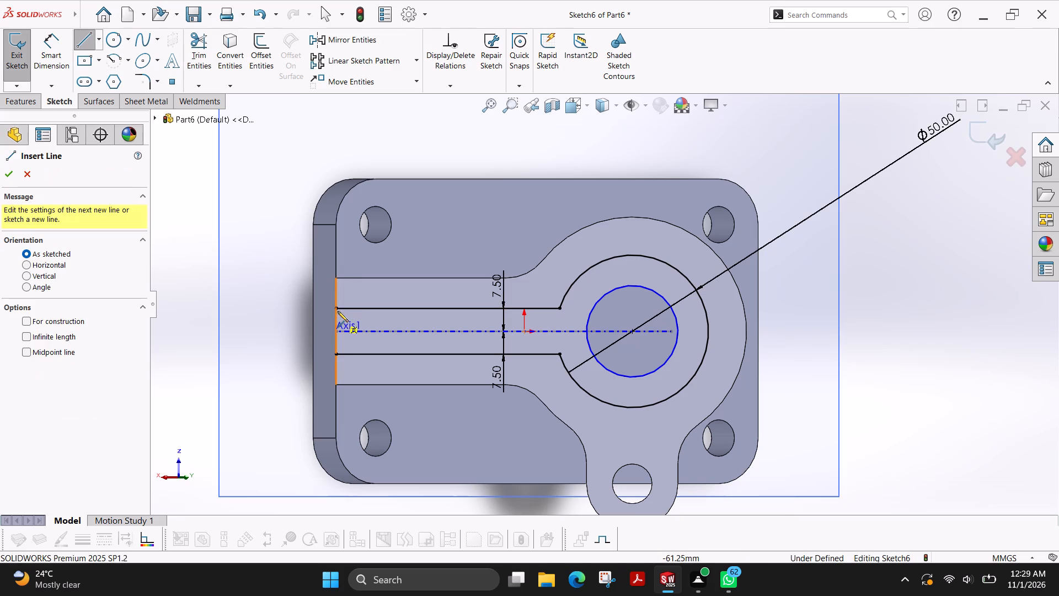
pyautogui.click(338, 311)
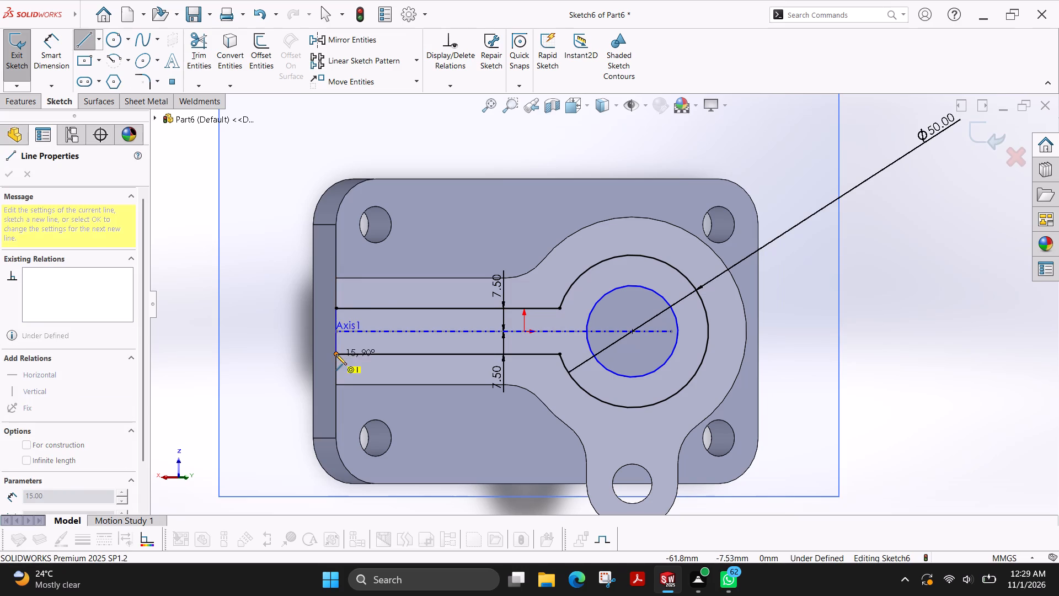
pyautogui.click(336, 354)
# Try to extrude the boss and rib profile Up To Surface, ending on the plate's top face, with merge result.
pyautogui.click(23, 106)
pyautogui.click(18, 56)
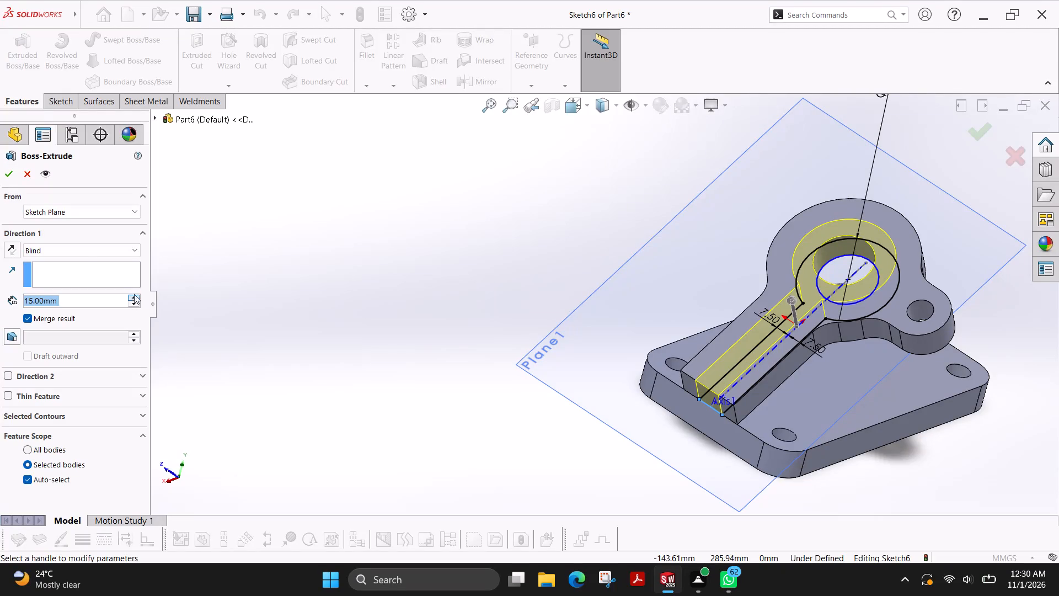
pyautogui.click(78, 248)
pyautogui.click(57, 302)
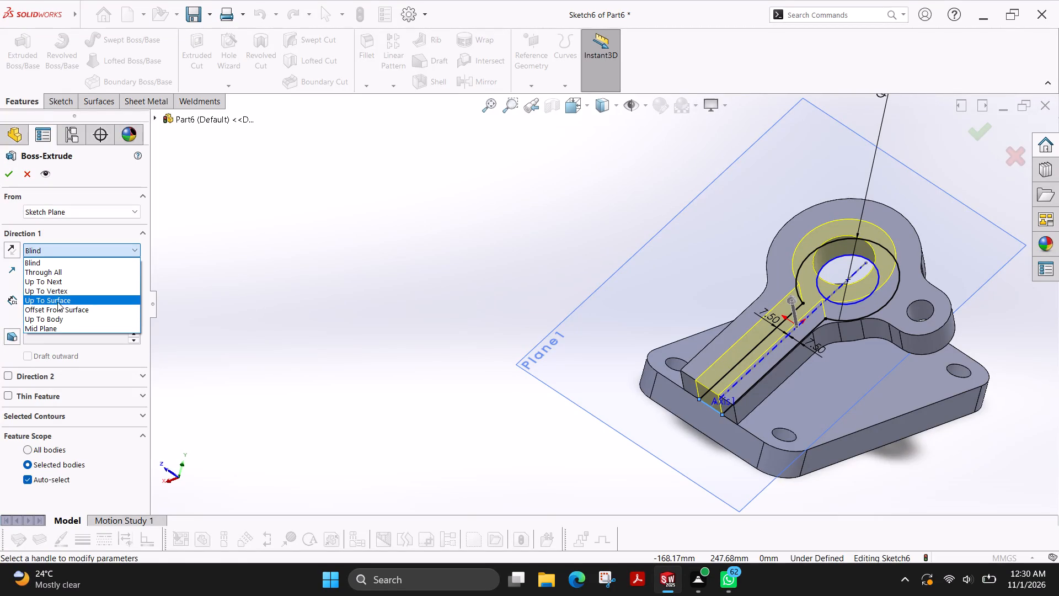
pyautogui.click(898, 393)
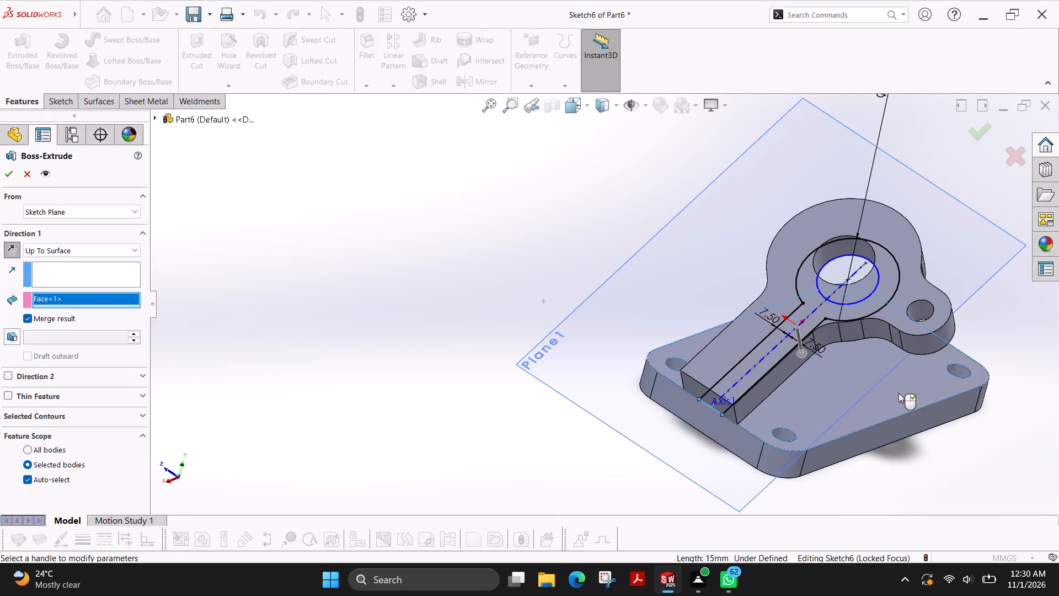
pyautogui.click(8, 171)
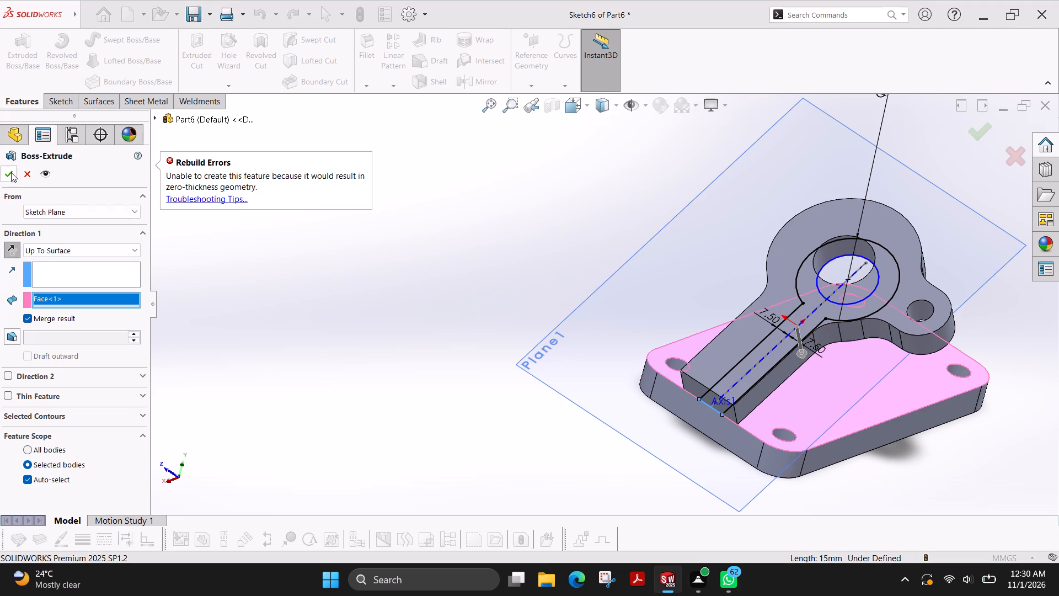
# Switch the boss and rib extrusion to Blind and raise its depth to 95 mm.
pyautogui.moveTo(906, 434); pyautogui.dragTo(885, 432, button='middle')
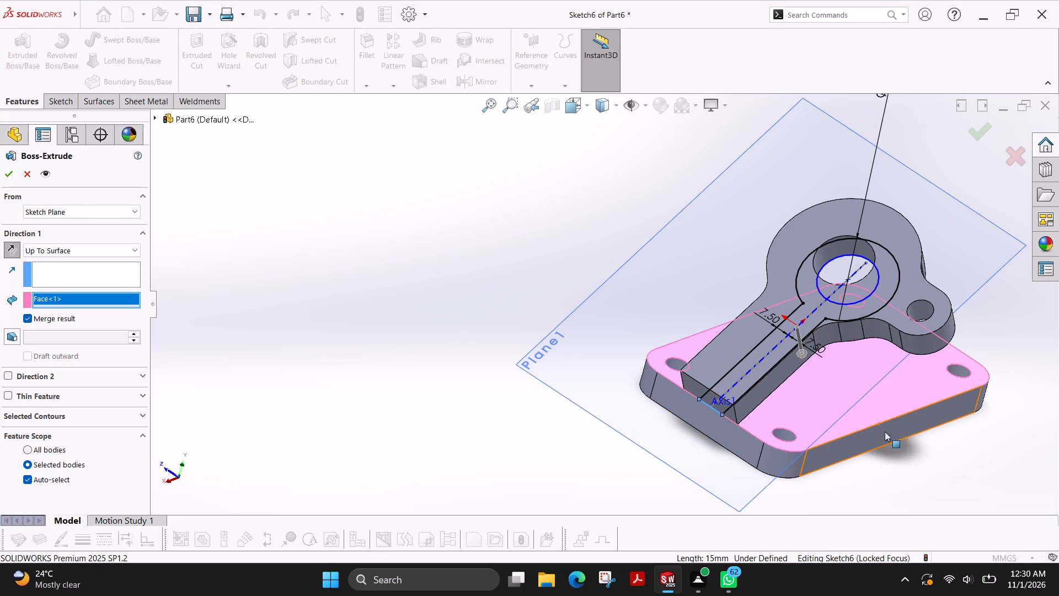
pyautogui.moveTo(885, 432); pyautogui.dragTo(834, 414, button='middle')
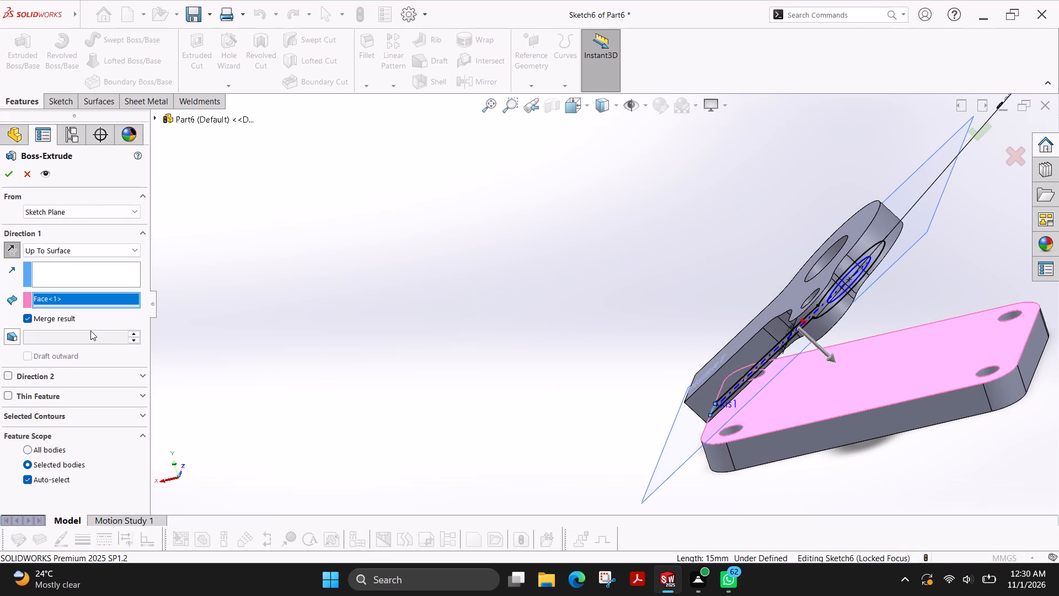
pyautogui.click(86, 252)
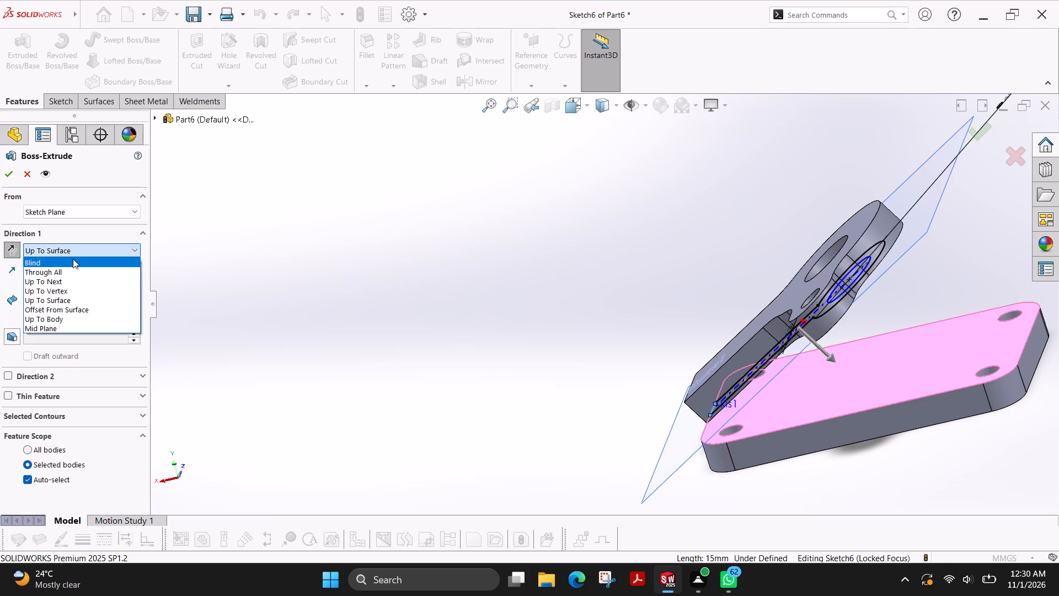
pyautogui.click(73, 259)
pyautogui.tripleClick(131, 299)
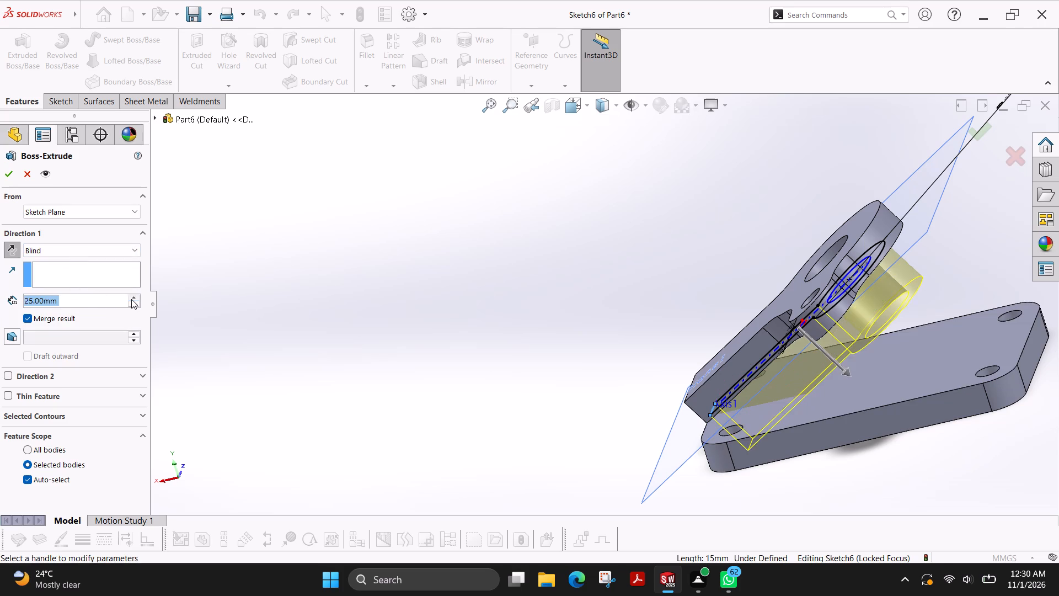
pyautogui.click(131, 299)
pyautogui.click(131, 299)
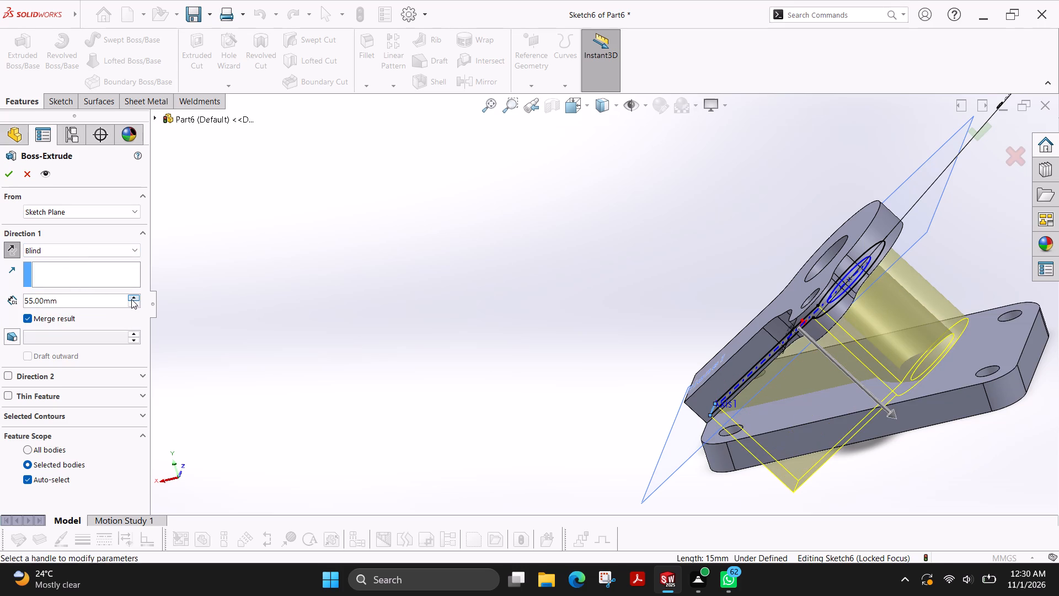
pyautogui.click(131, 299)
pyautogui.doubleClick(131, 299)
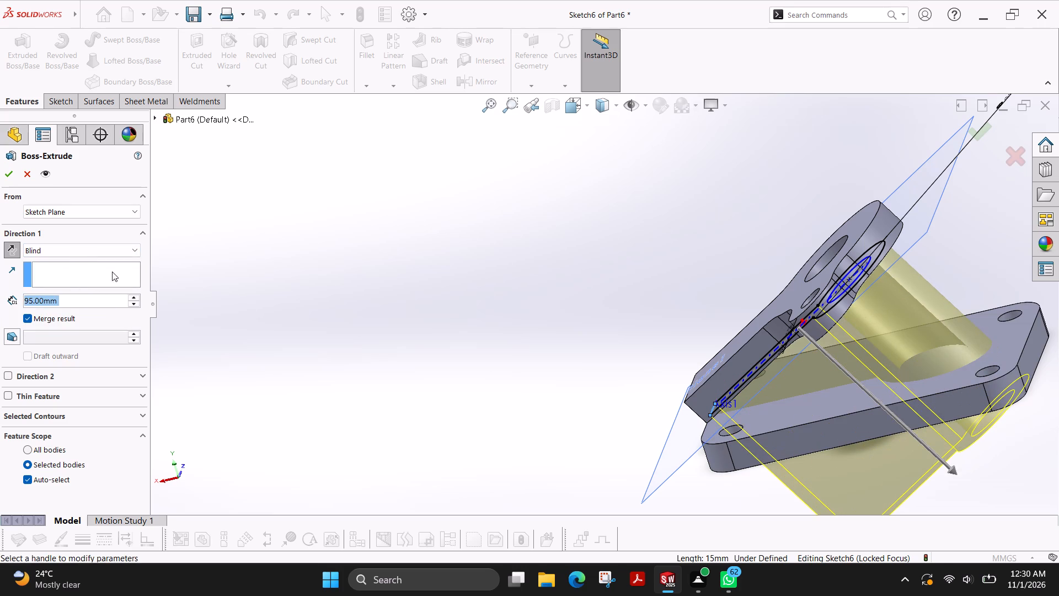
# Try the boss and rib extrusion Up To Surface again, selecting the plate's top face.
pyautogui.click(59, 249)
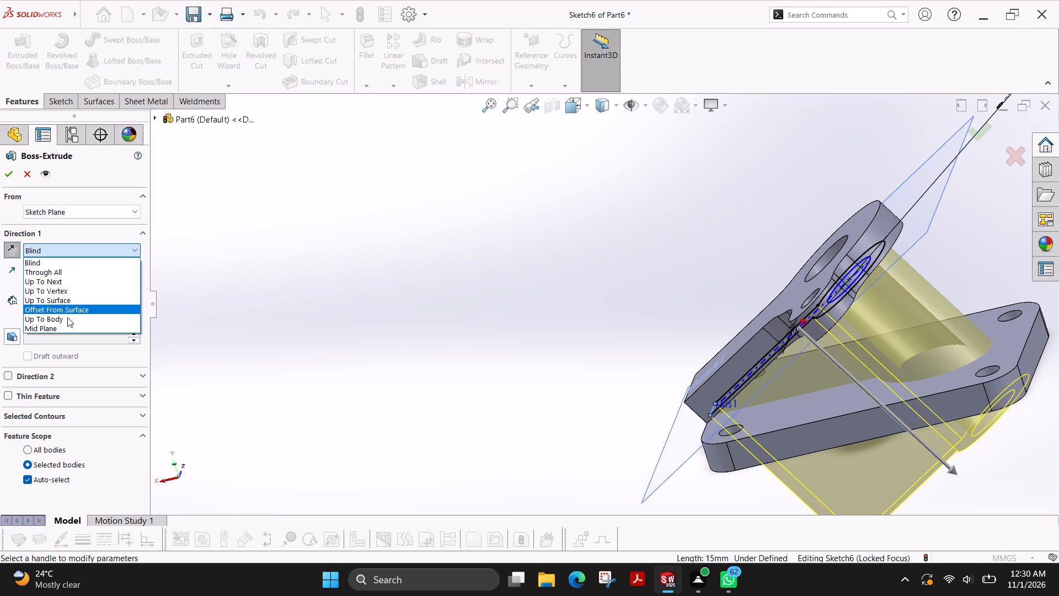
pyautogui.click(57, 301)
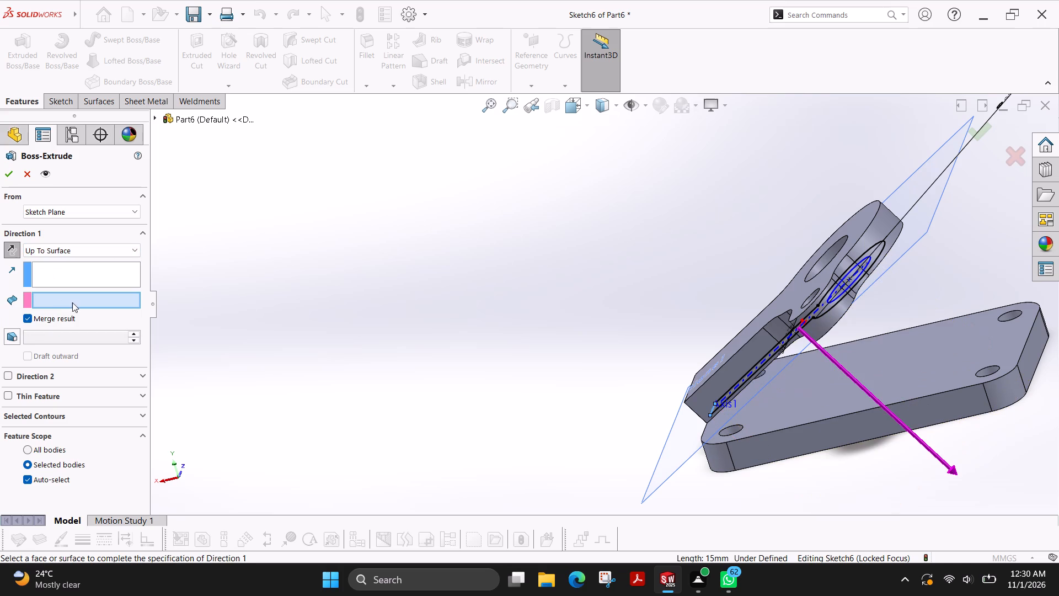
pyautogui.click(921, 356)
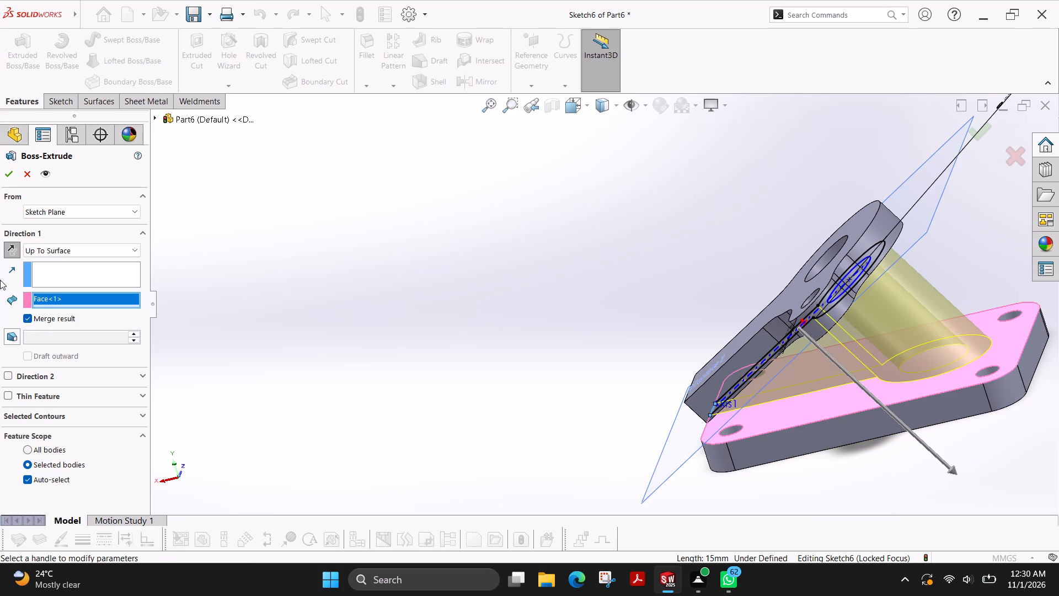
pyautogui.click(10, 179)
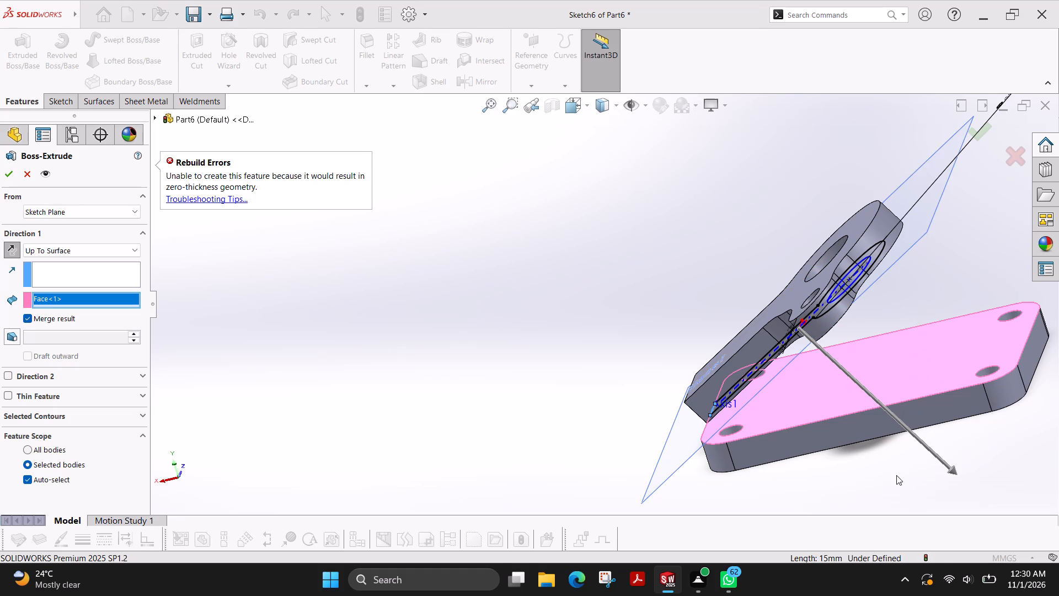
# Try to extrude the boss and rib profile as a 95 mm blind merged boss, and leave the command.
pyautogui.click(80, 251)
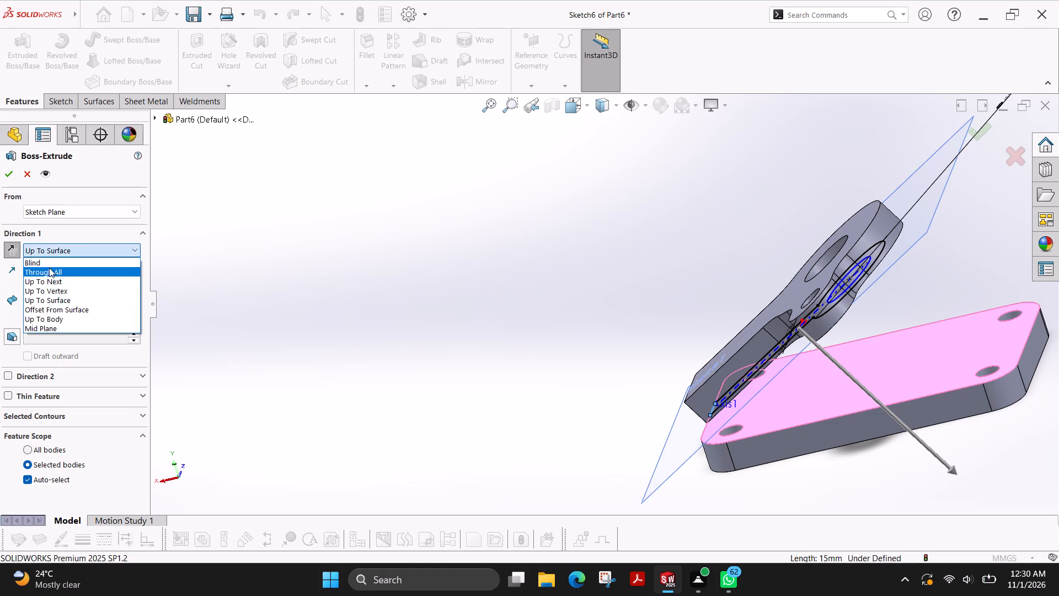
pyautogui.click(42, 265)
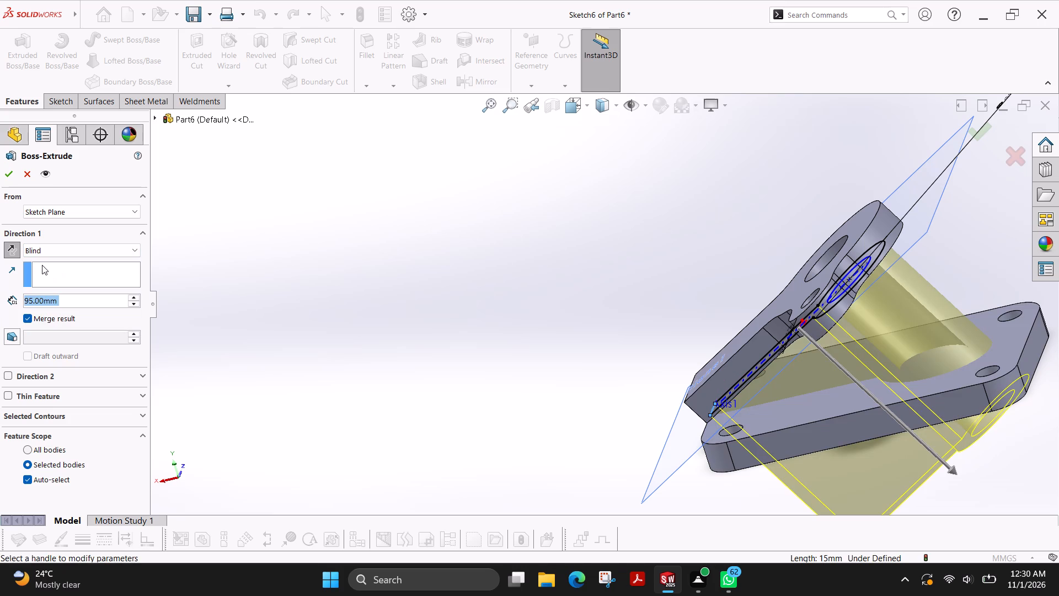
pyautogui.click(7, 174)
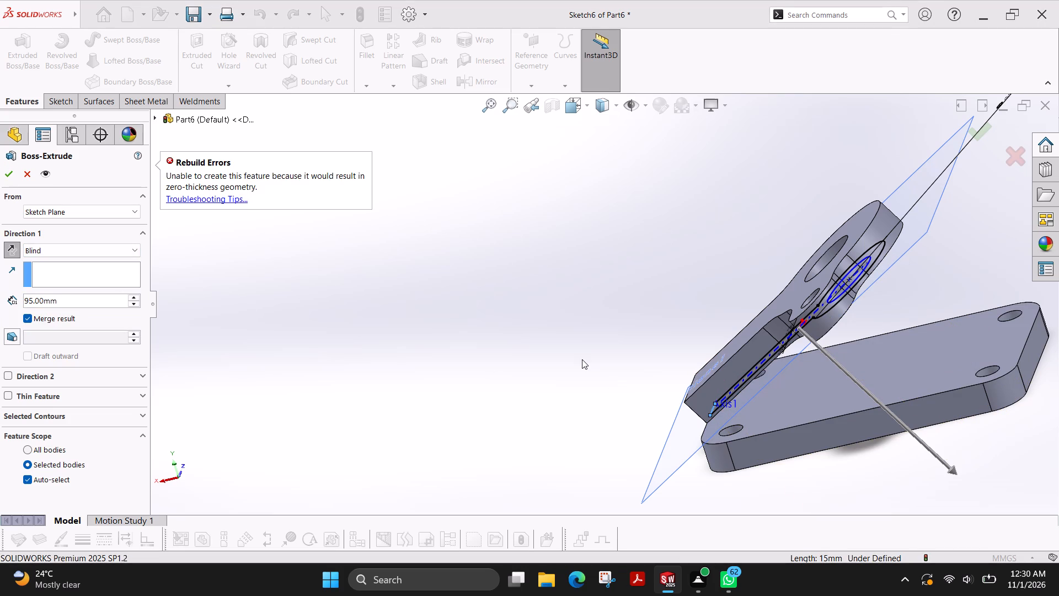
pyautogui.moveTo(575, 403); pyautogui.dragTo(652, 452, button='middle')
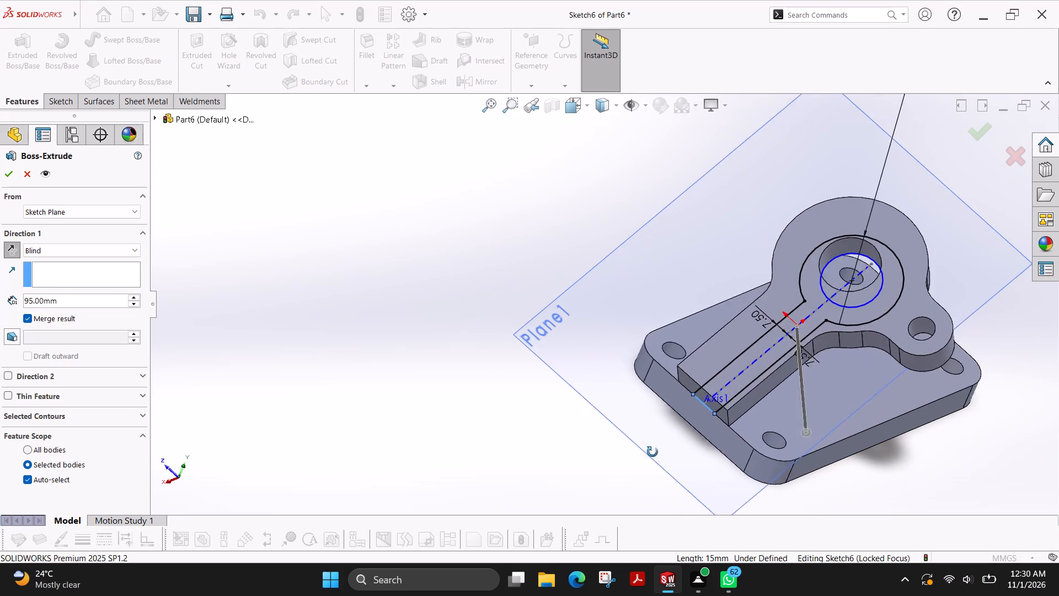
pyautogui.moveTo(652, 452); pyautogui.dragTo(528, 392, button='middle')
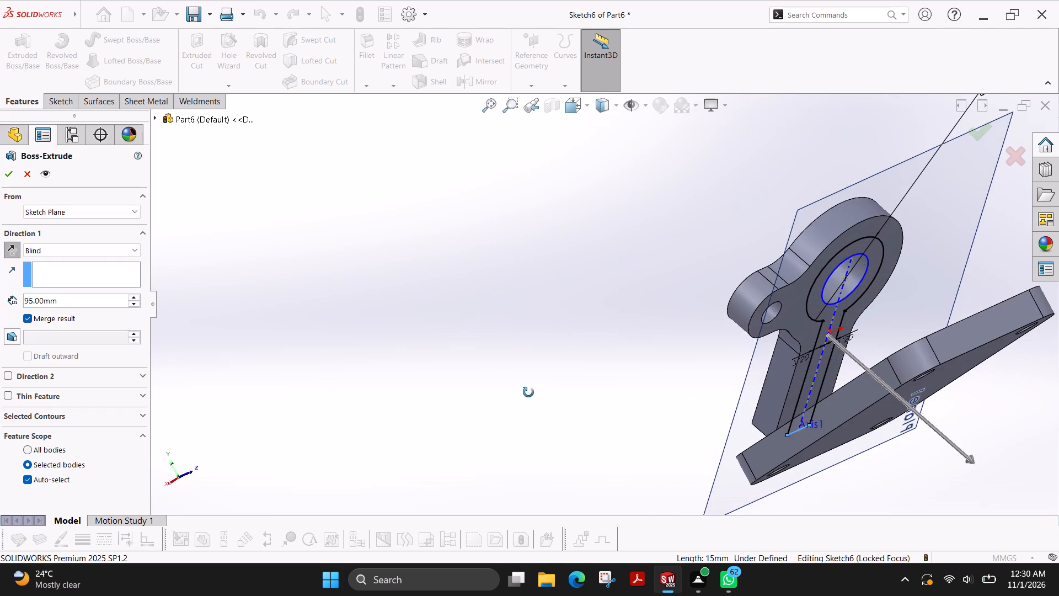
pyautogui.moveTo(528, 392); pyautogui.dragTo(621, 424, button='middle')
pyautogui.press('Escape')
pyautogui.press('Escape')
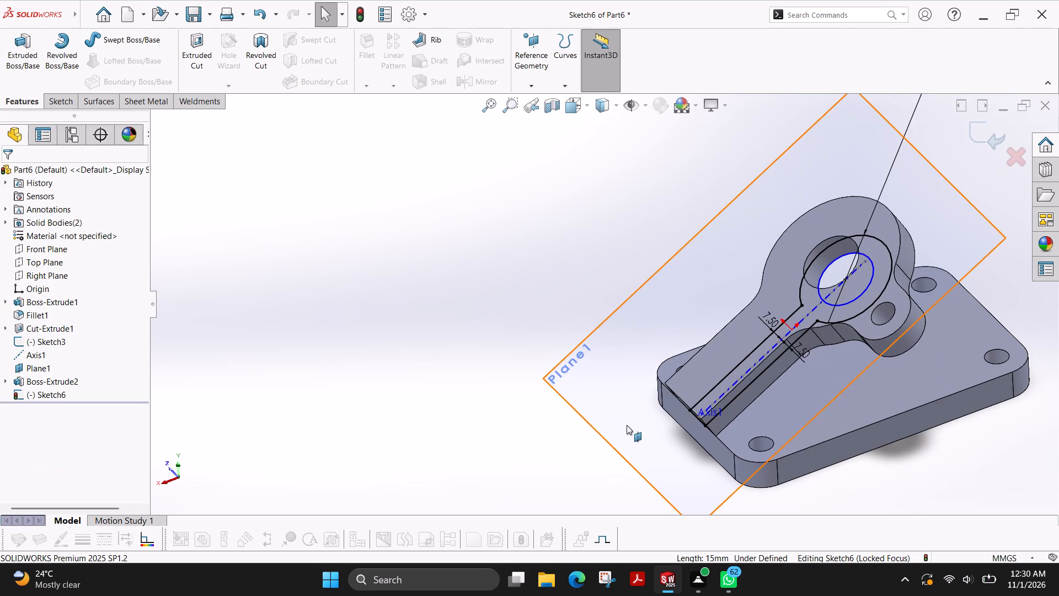
# Undo all geometry in the Plane1 sketch: the closing line, trims, offset lines, 50 mm dimension and both concentric circles.
pyautogui.hotkey('ctrl', 'z')
pyautogui.hotkey('ctrl', 'z')
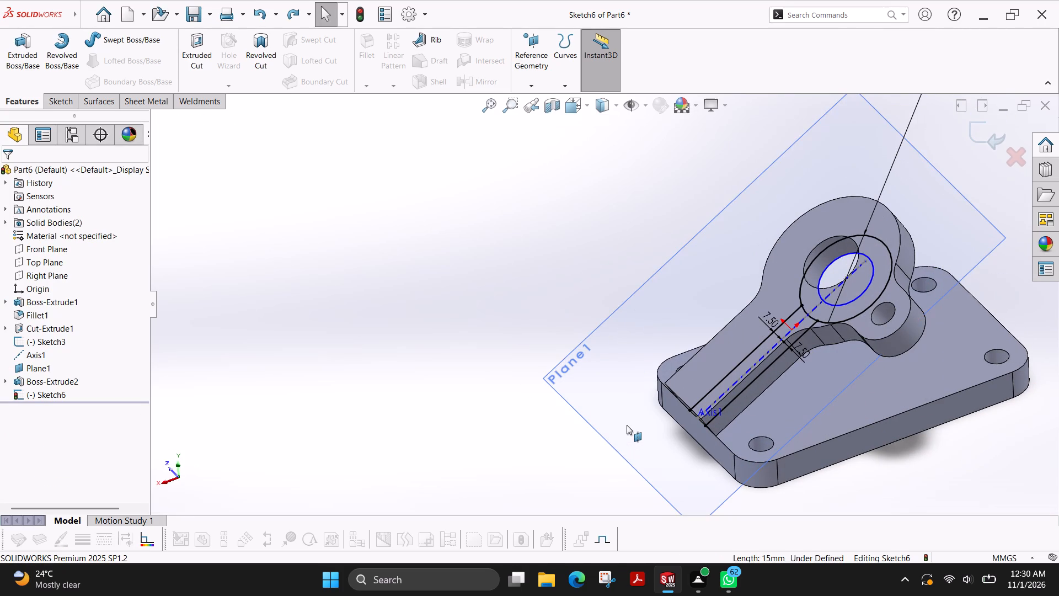
pyautogui.hotkey('ctrl', 'z')
pyautogui.hotkey('ctrl', 'z')
pyautogui.hotkey('ctrl', 'z')
pyautogui.hotkey('ctrl', 'z')
pyautogui.hotkey('ctrl', 'z')
pyautogui.hotkey('ctrl', 'z')
pyautogui.hotkey('ctrl', 'z')
pyautogui.hotkey('ctrl', 'z')
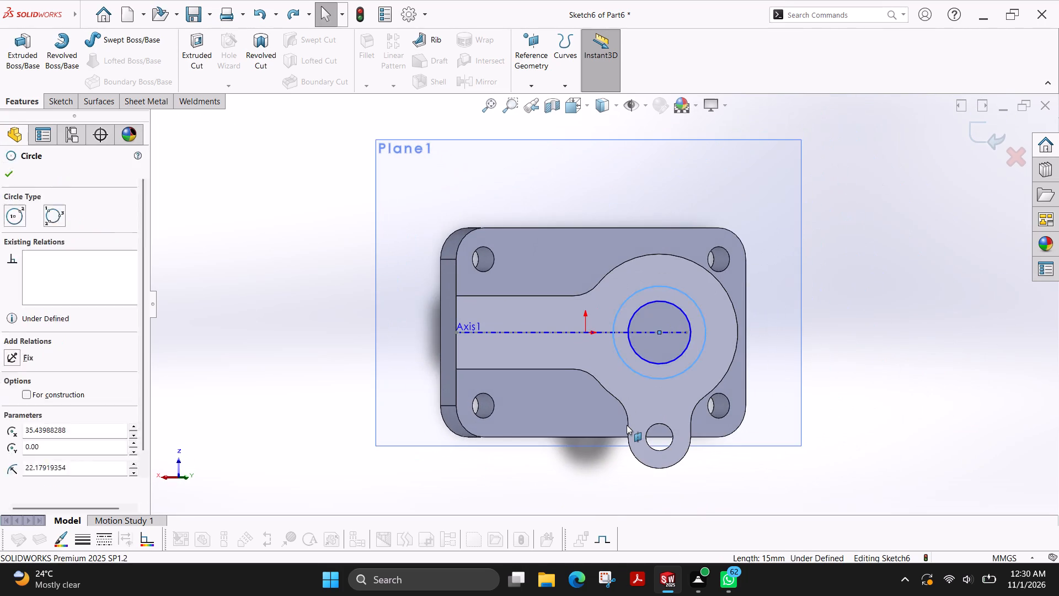
pyautogui.hotkey('ctrl', 'z')
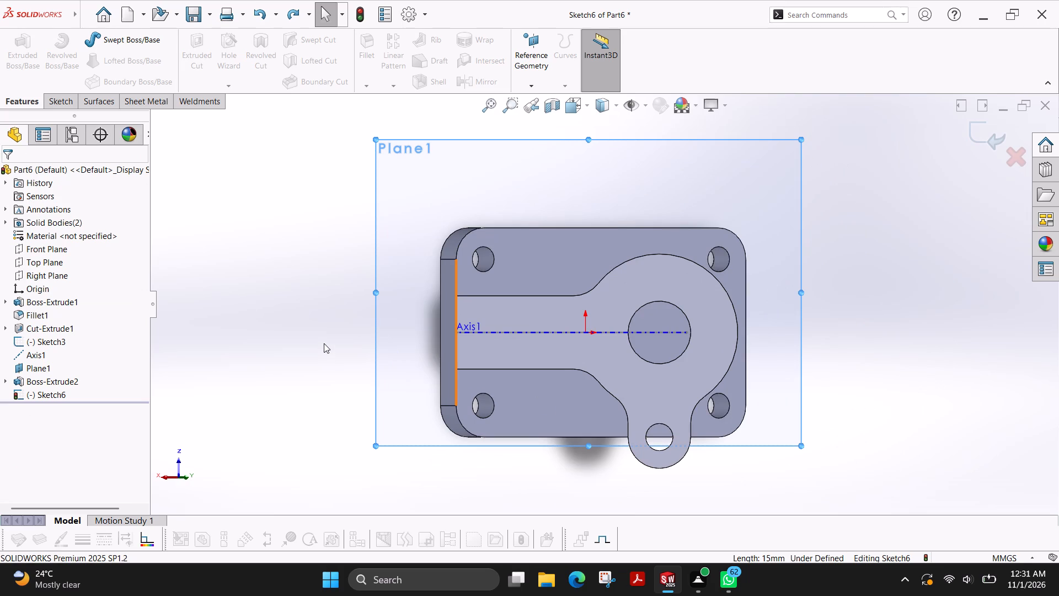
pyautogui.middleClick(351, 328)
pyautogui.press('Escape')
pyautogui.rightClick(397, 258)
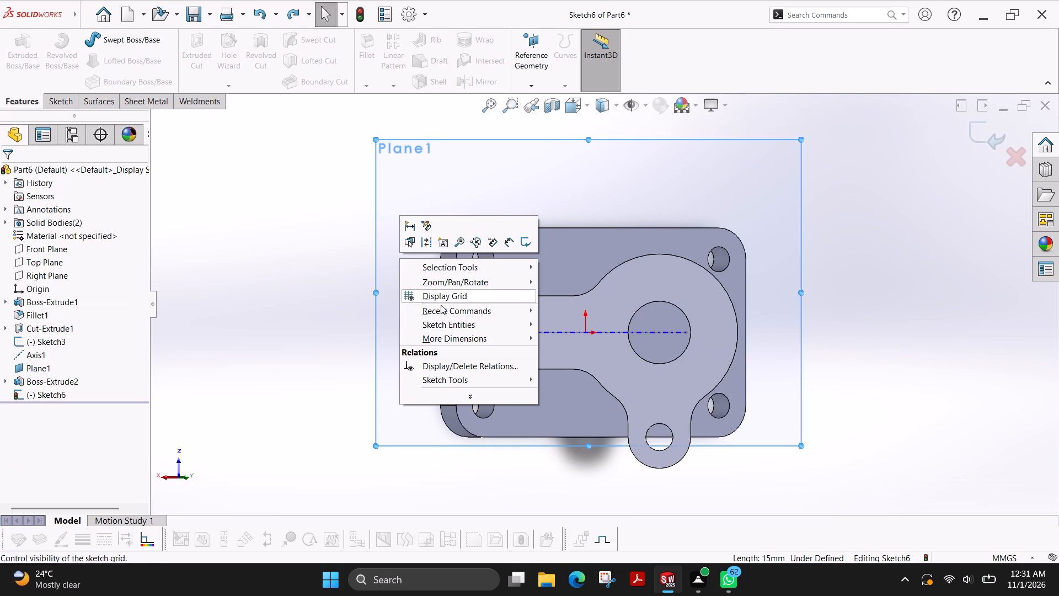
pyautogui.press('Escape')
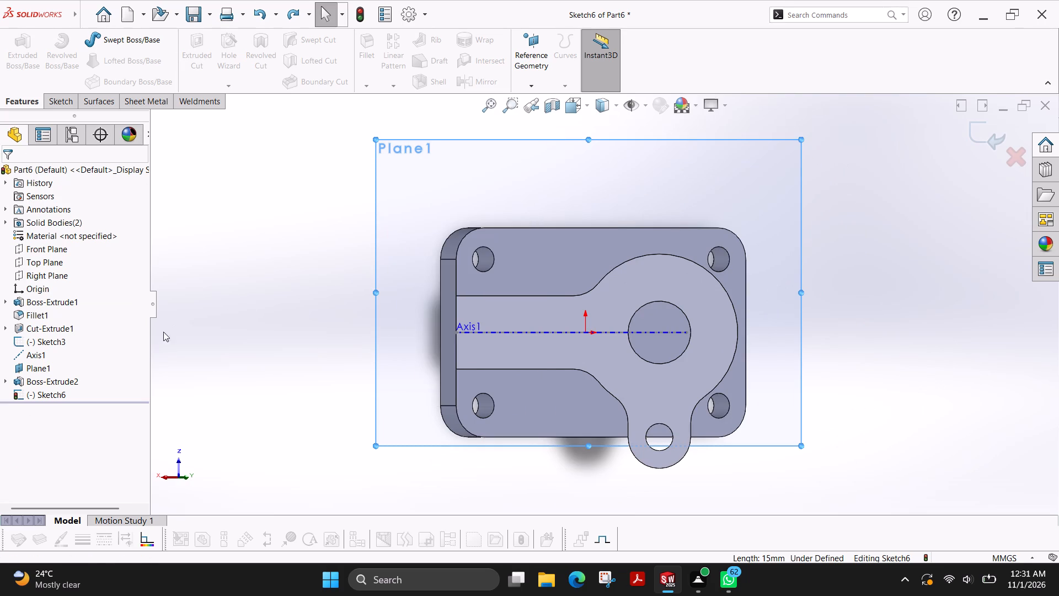
# Hide Plane1.
pyautogui.rightClick(46, 370)
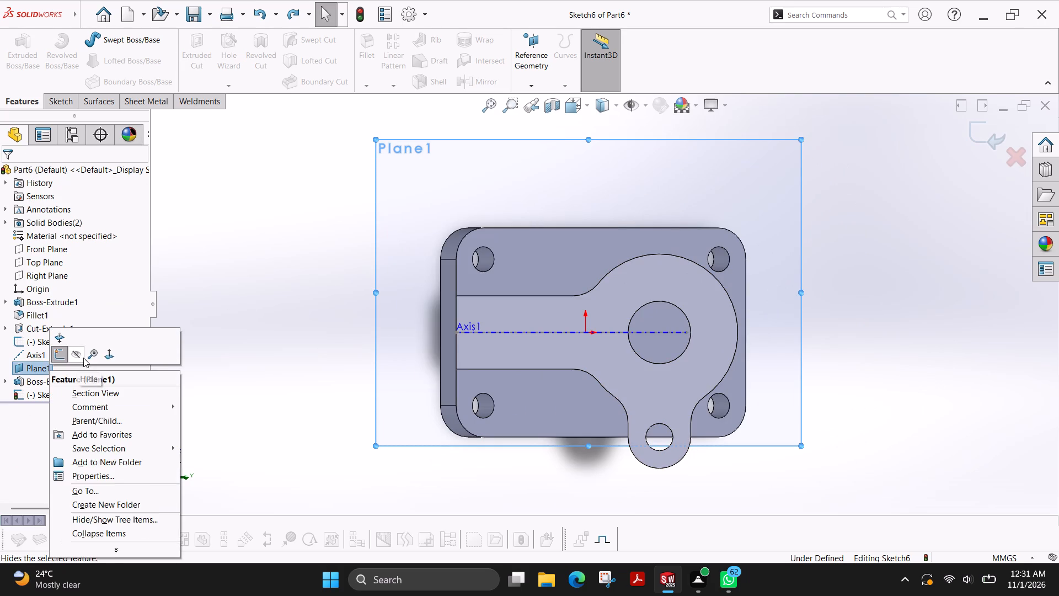
pyautogui.click(79, 358)
# Leave the empty sketch and sketch two circles centred on the arm's bore on the arm's face: 15 mm and about 22.8 mm radius.
pyautogui.click(663, 389)
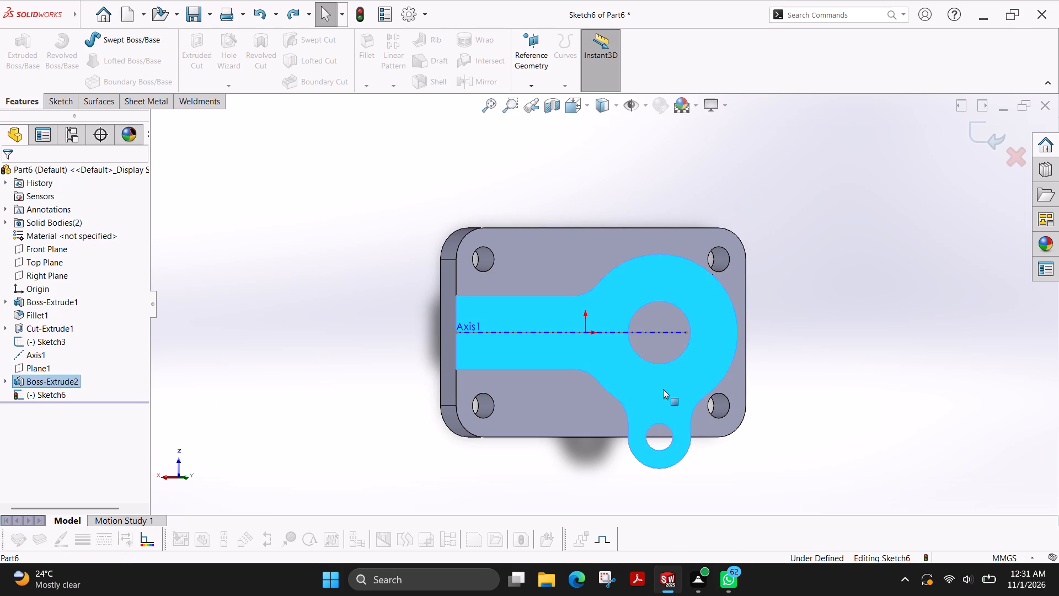
pyautogui.click(54, 97)
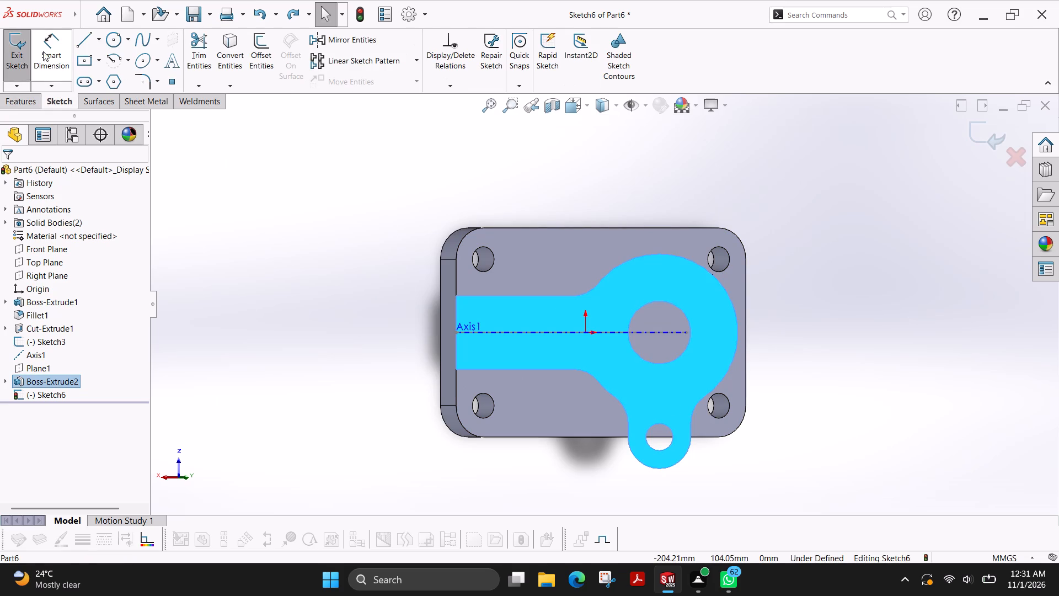
pyautogui.click(19, 52)
pyautogui.click(19, 52)
pyautogui.click(659, 389)
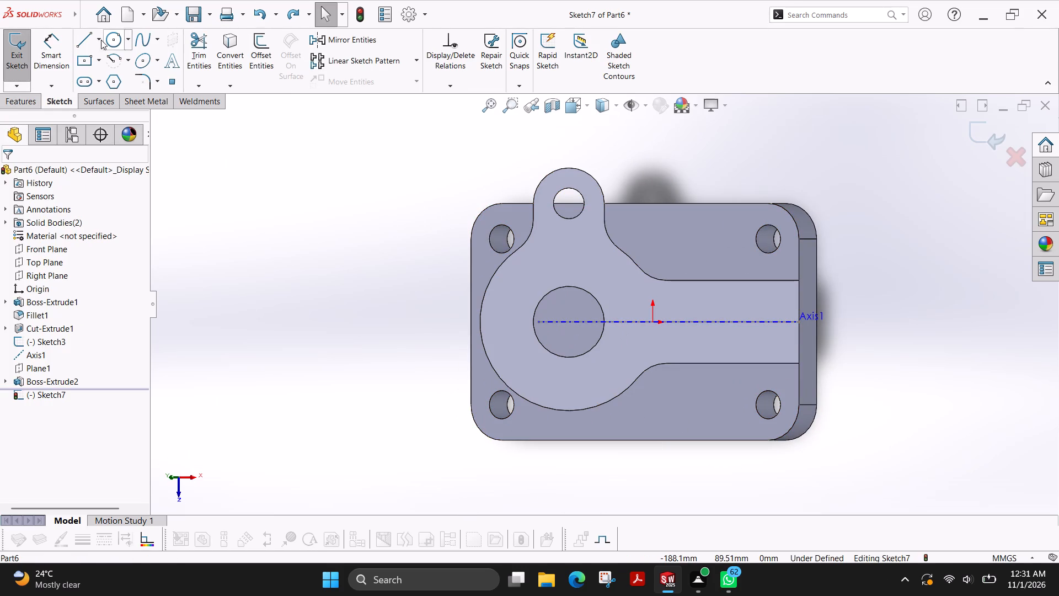
pyautogui.click(114, 44)
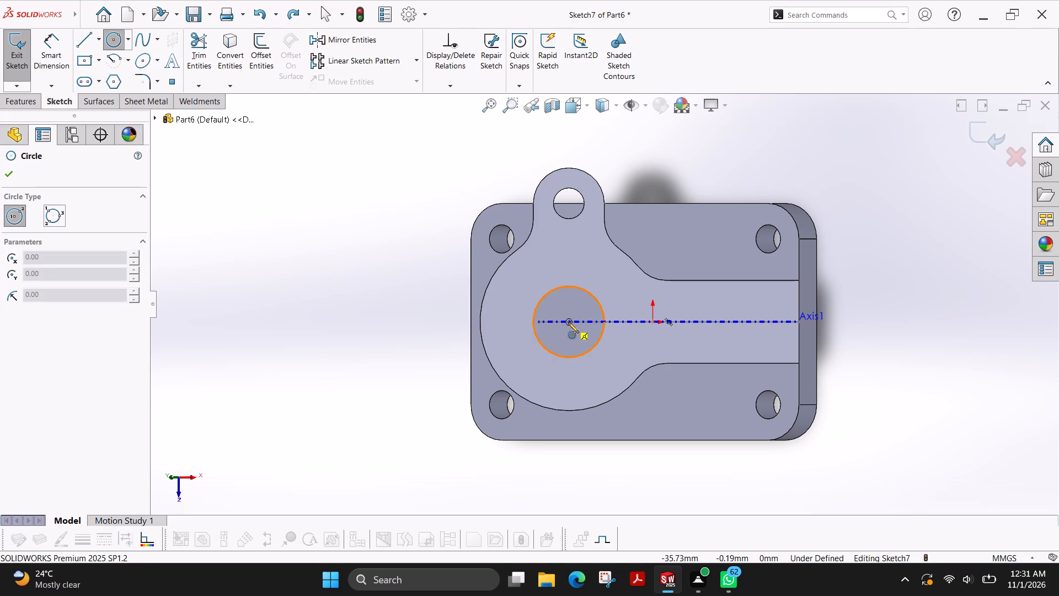
pyautogui.click(568, 322)
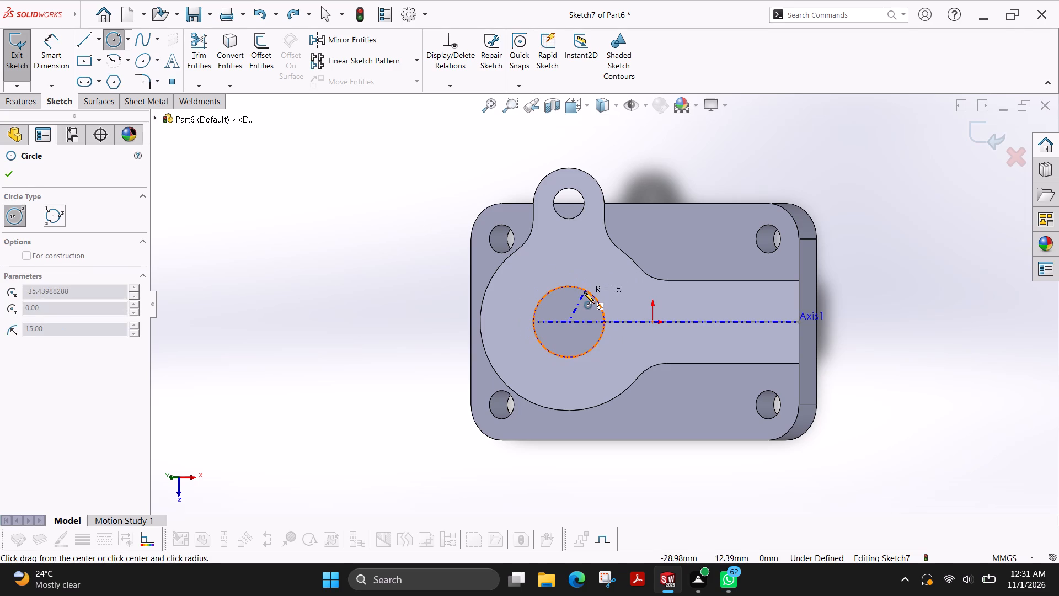
pyautogui.click(584, 292)
pyautogui.click(569, 321)
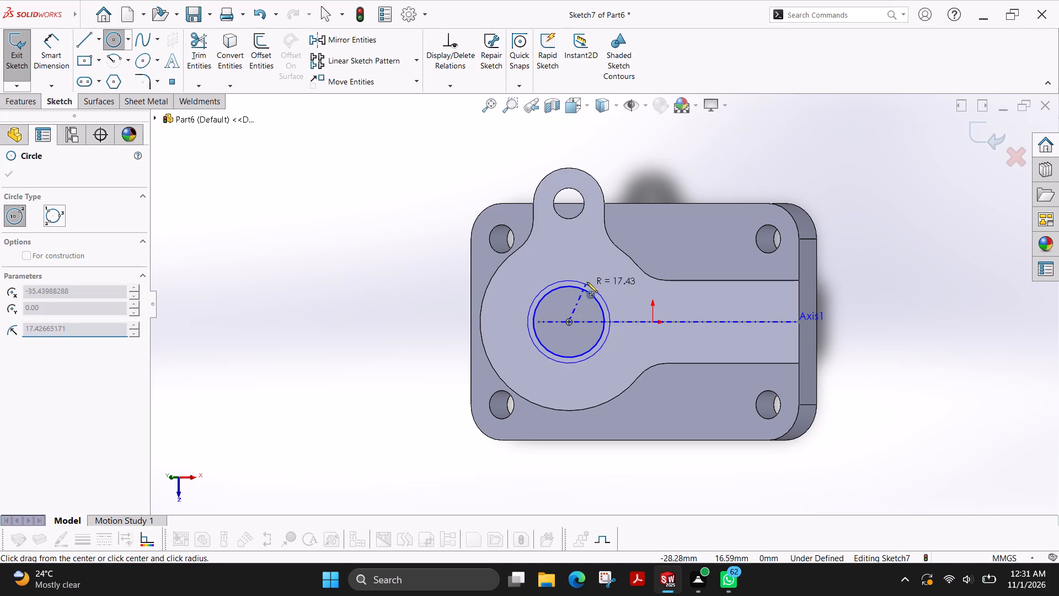
pyautogui.click(592, 273)
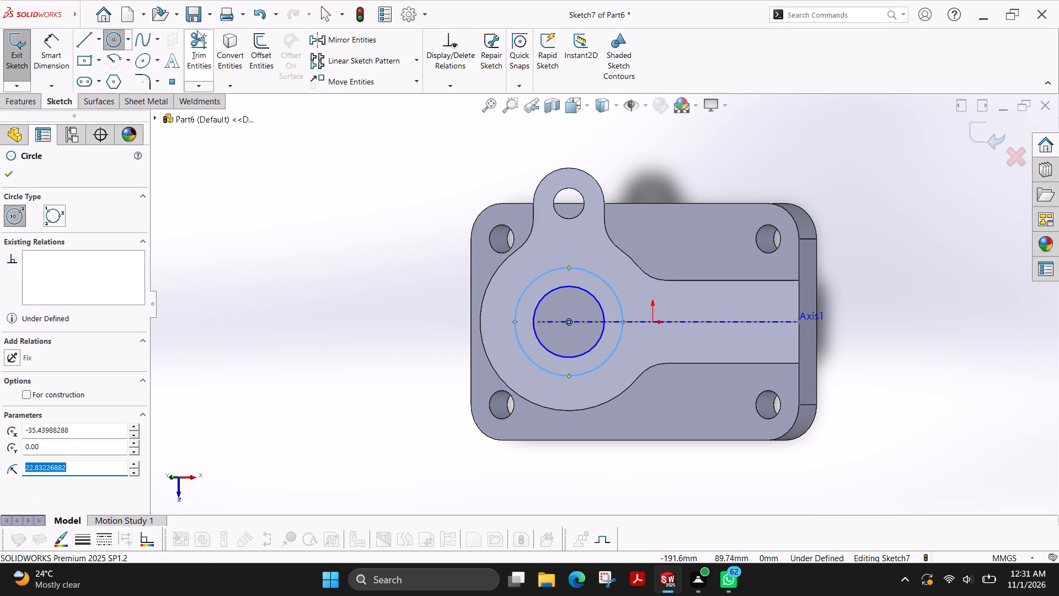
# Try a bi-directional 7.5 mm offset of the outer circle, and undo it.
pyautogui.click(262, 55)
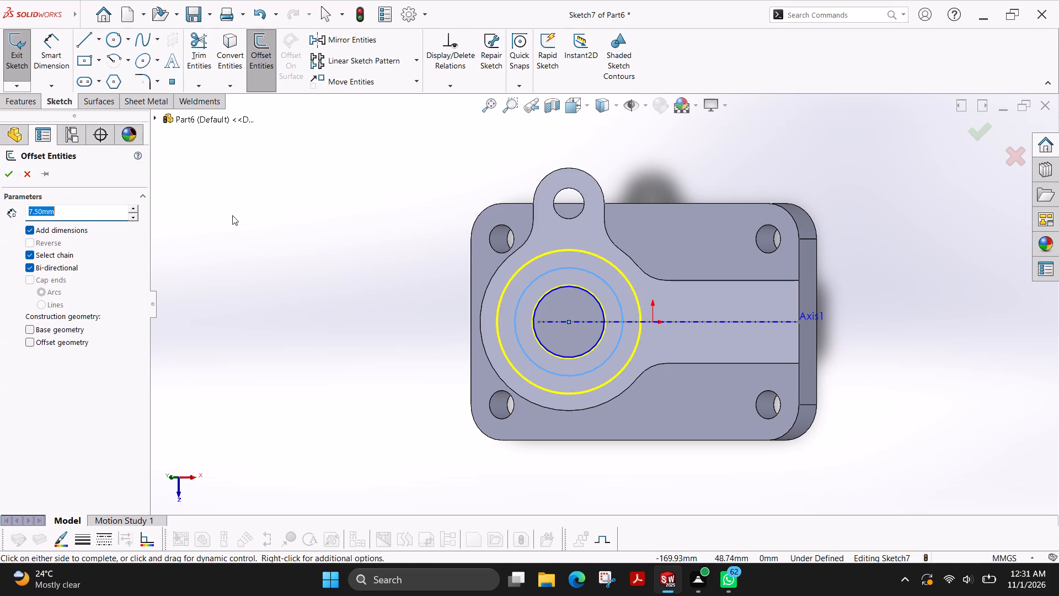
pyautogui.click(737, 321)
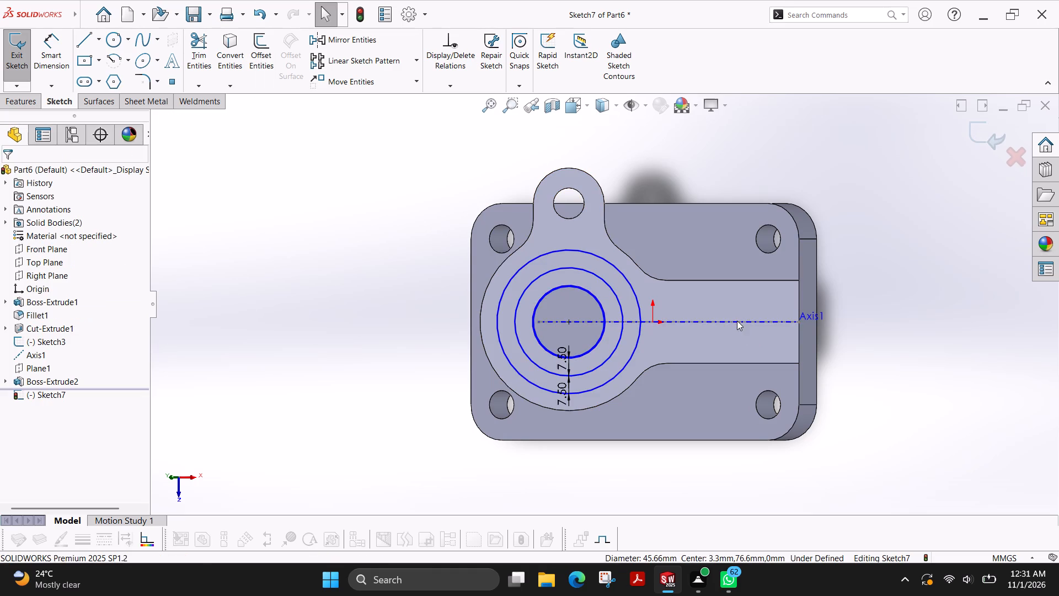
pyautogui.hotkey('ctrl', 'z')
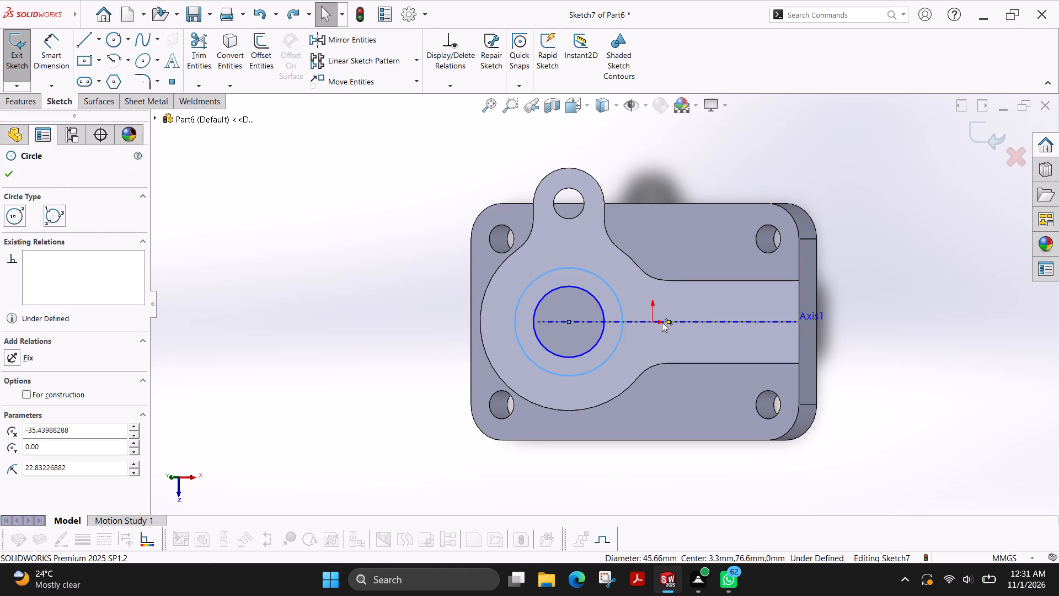
# Draw a line about 97 mm long from the arm's end edge to the bore centre and offset it 7.5 mm both ways.
pyautogui.click(94, 42)
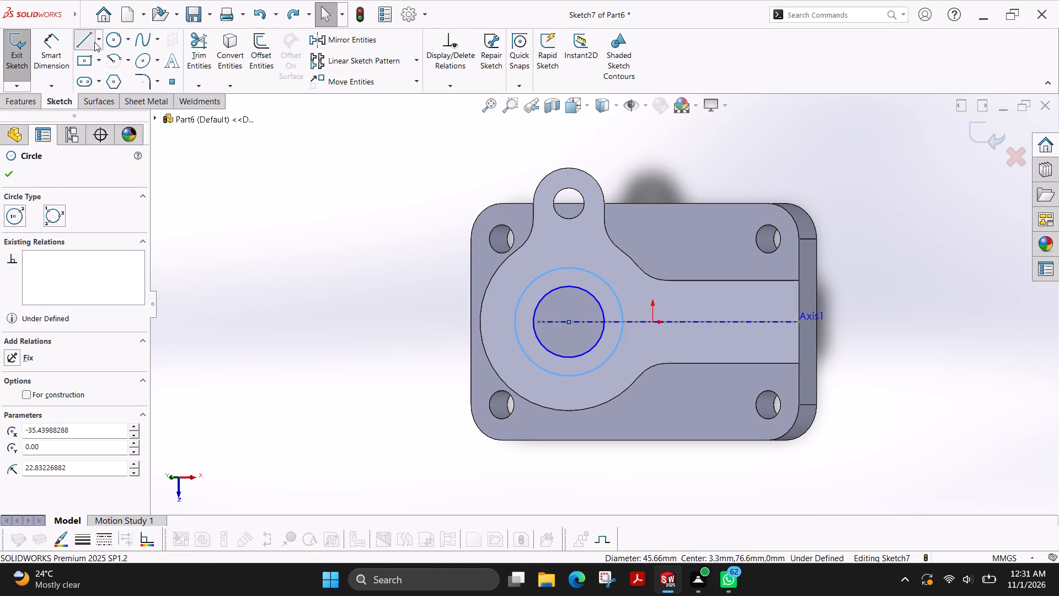
pyautogui.click(800, 322)
pyautogui.click(569, 323)
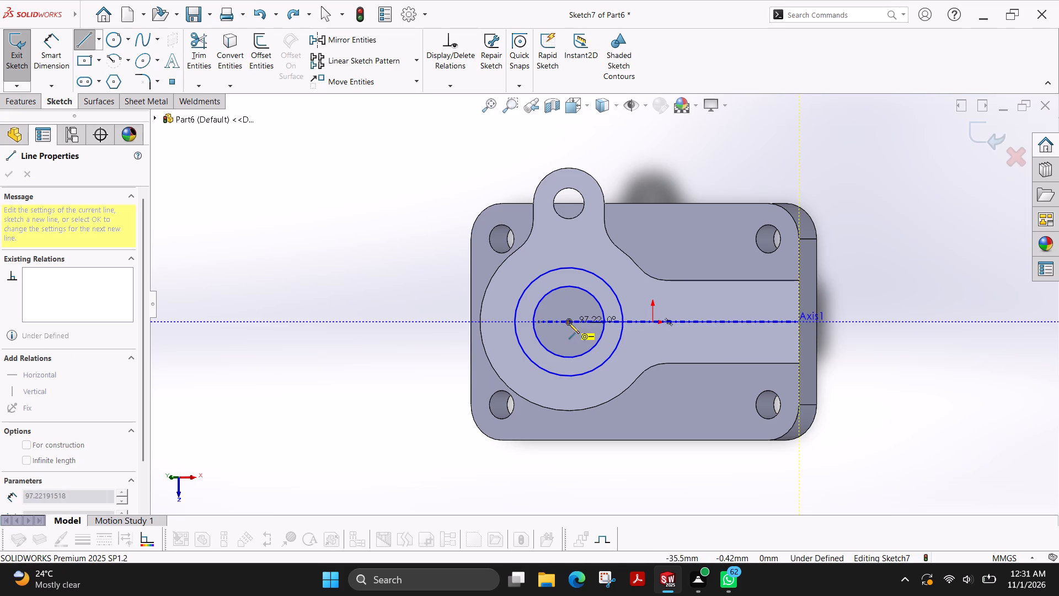
pyautogui.press('Escape')
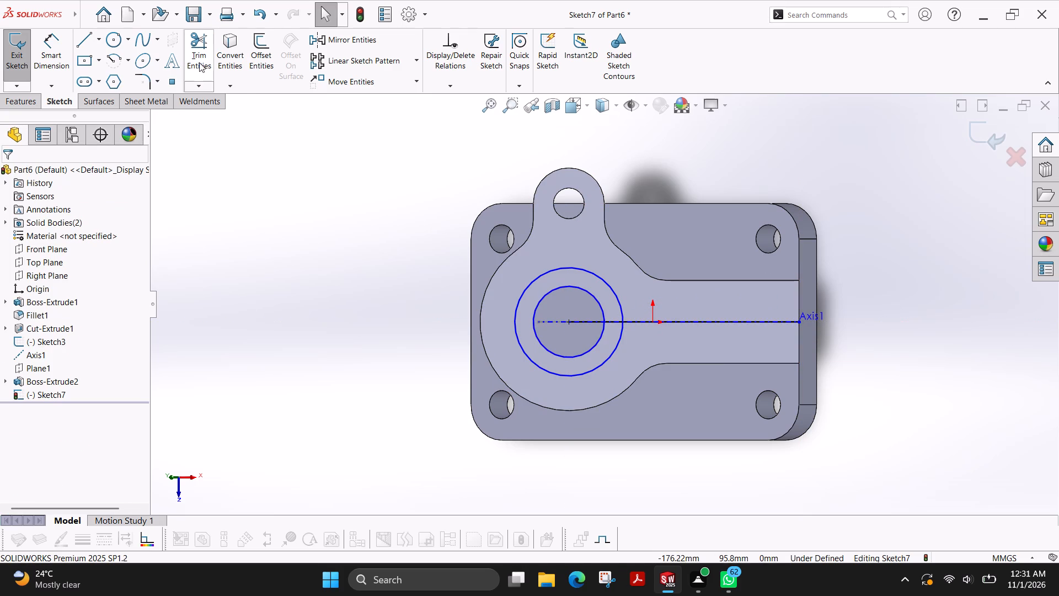
pyautogui.click(256, 63)
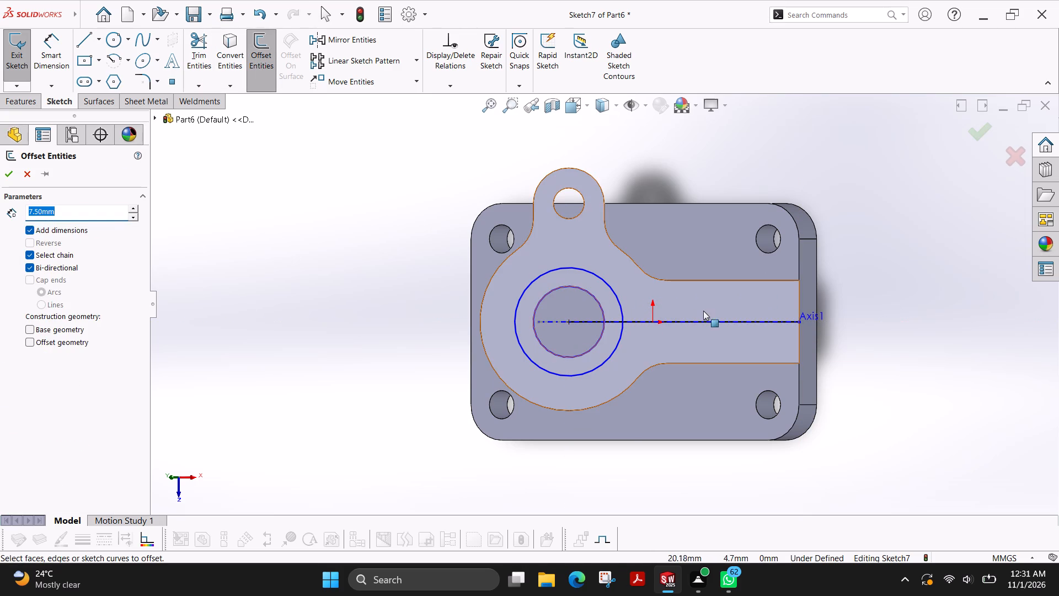
pyautogui.click(712, 321)
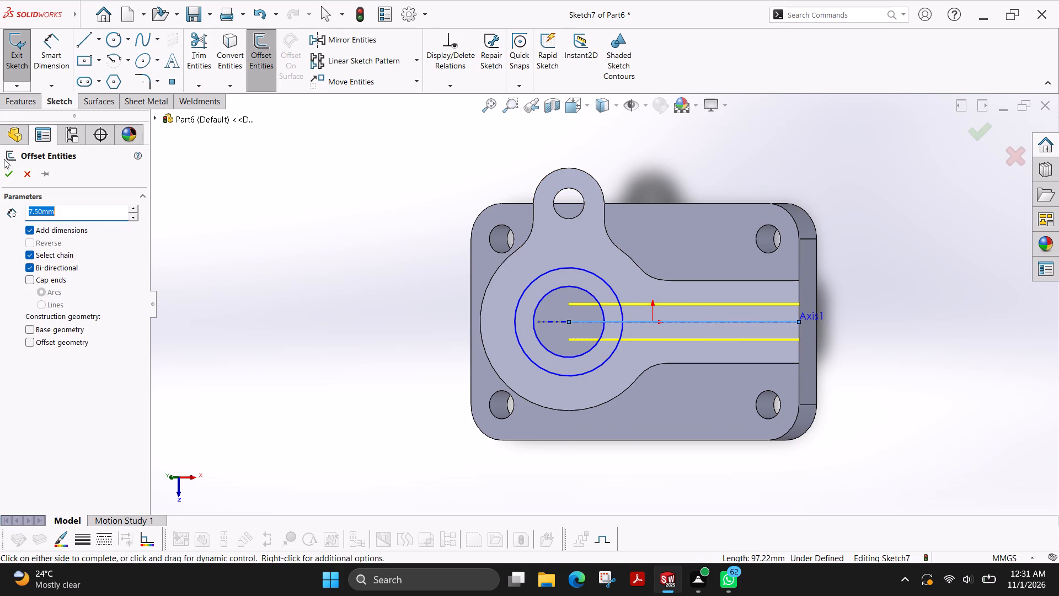
pyautogui.click(9, 171)
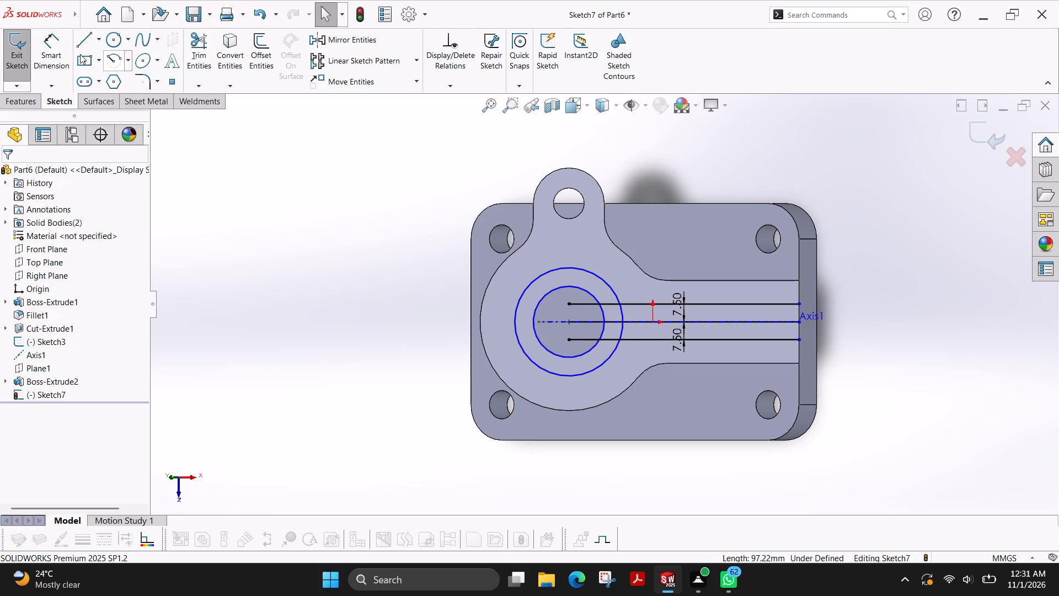
# Dimension the outer circle's diameter as 50 mm.
pyautogui.click(47, 54)
pyautogui.moveTo(535, 279); pyautogui.dragTo(529, 279)
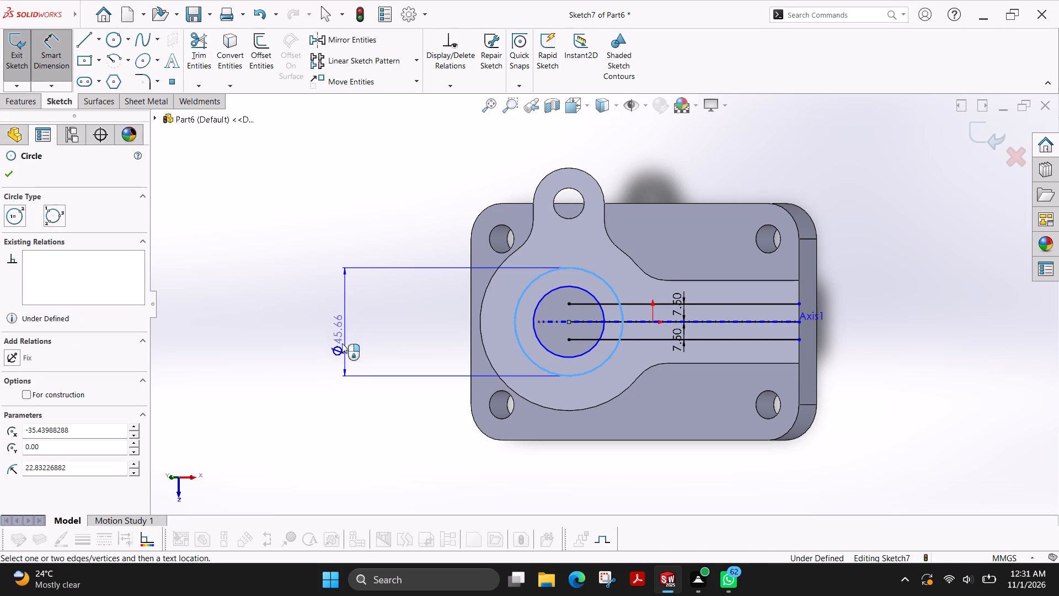
pyautogui.click(350, 414)
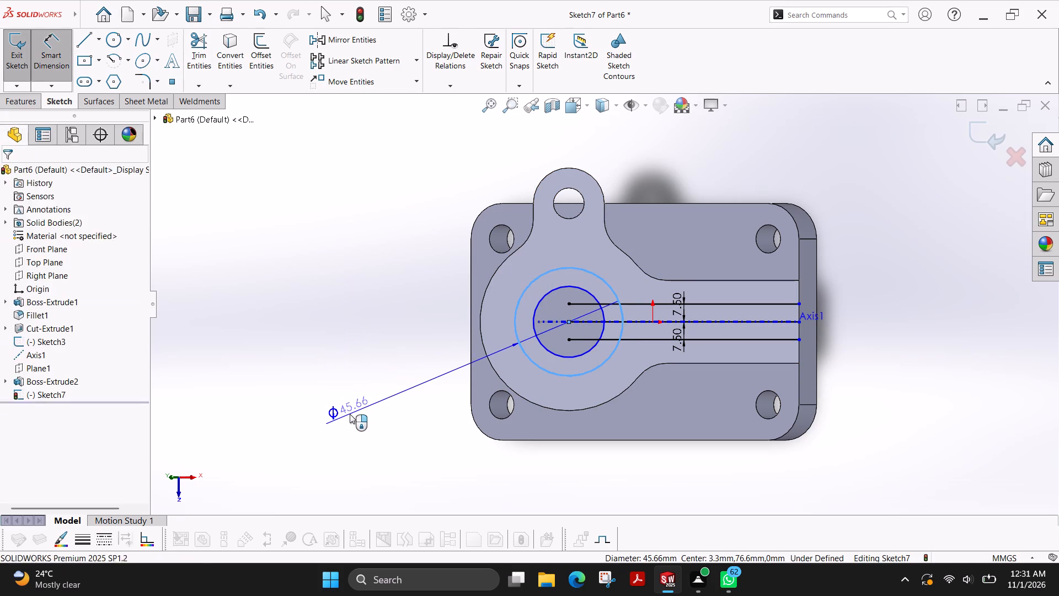
pyautogui.write('50')
pyautogui.press('Return')
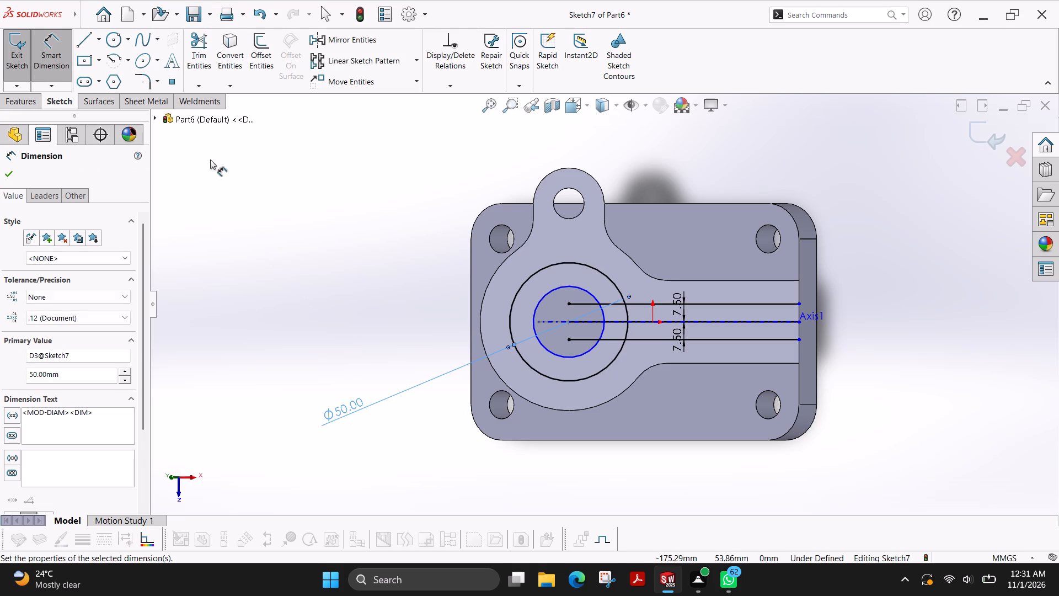
# Trim both offset lines inside the 50 mm circle and one half of the circle's arc between them.
pyautogui.click(197, 59)
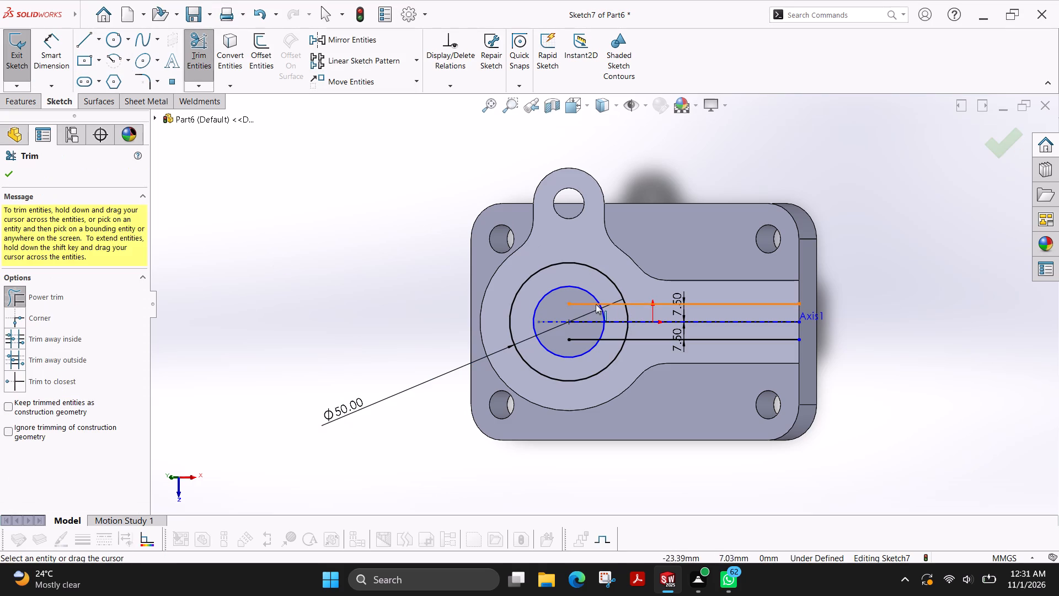
pyautogui.moveTo(576, 299); pyautogui.dragTo(577, 311)
pyautogui.moveTo(607, 292); pyautogui.dragTo(611, 308)
pyautogui.moveTo(608, 350); pyautogui.dragTo(613, 336)
pyautogui.moveTo(570, 345); pyautogui.dragTo(579, 336)
pyautogui.moveTo(619, 331); pyautogui.dragTo(632, 331)
pyautogui.click(638, 307)
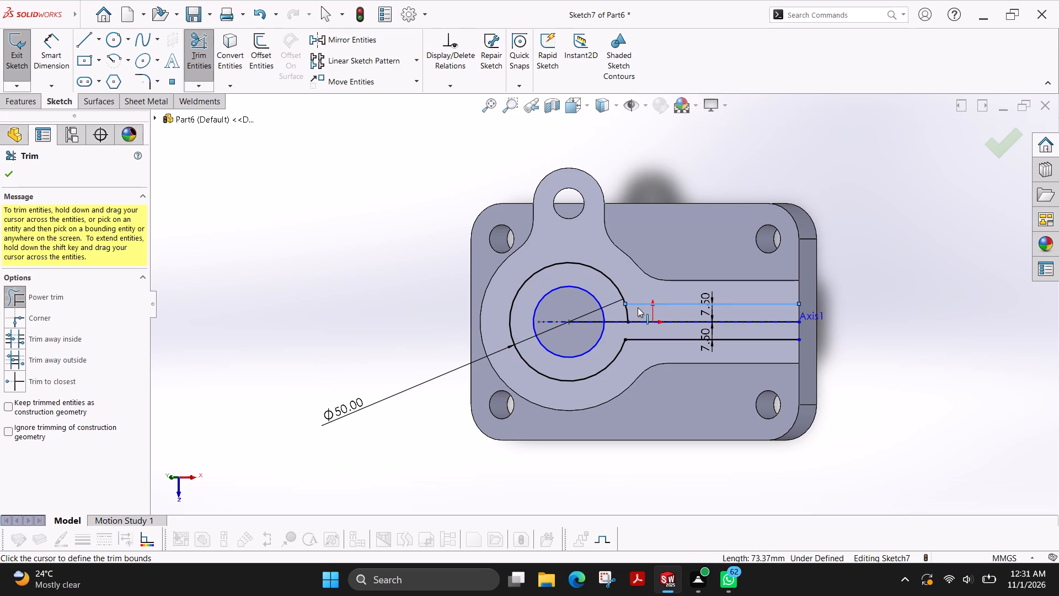
pyautogui.hotkey('ctrl', 'z')
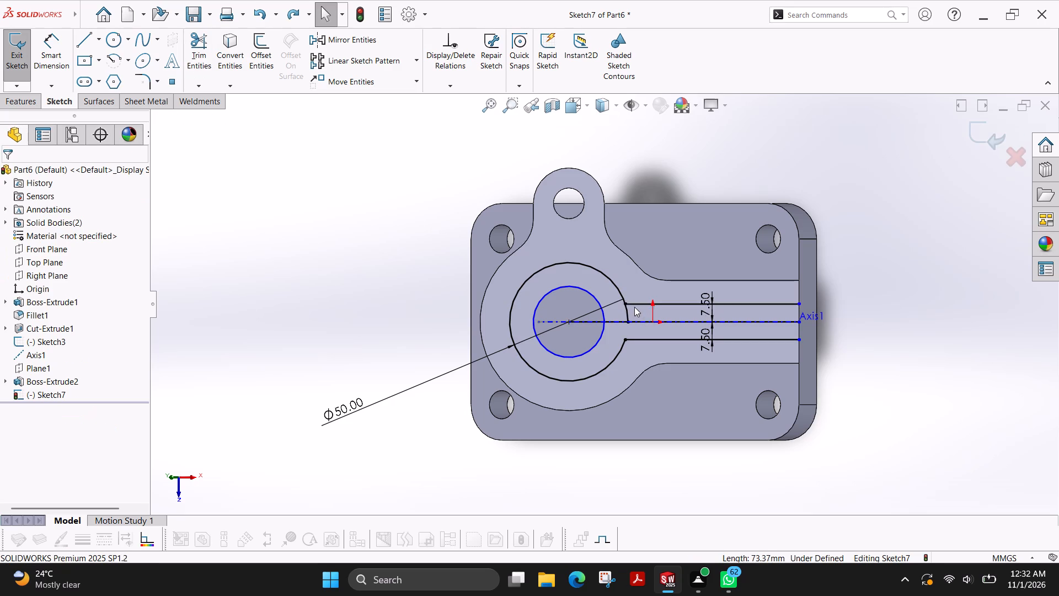
# Trim away the remaining half of the 50 mm circle's arc between the two offset lines.
pyautogui.moveTo(637, 312); pyautogui.dragTo(622, 314)
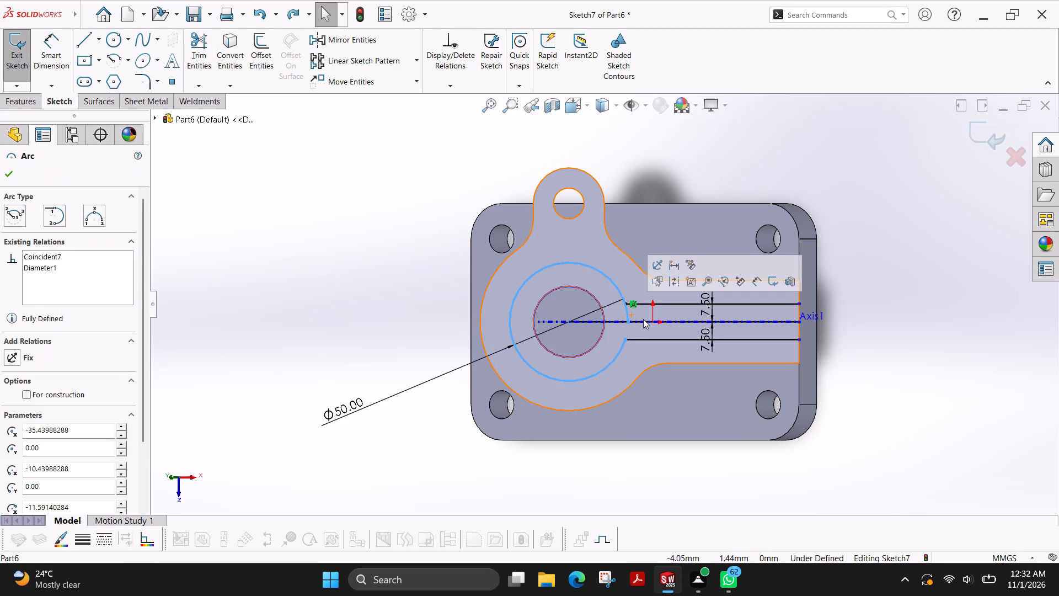
pyautogui.press('Escape')
pyautogui.press('Escape')
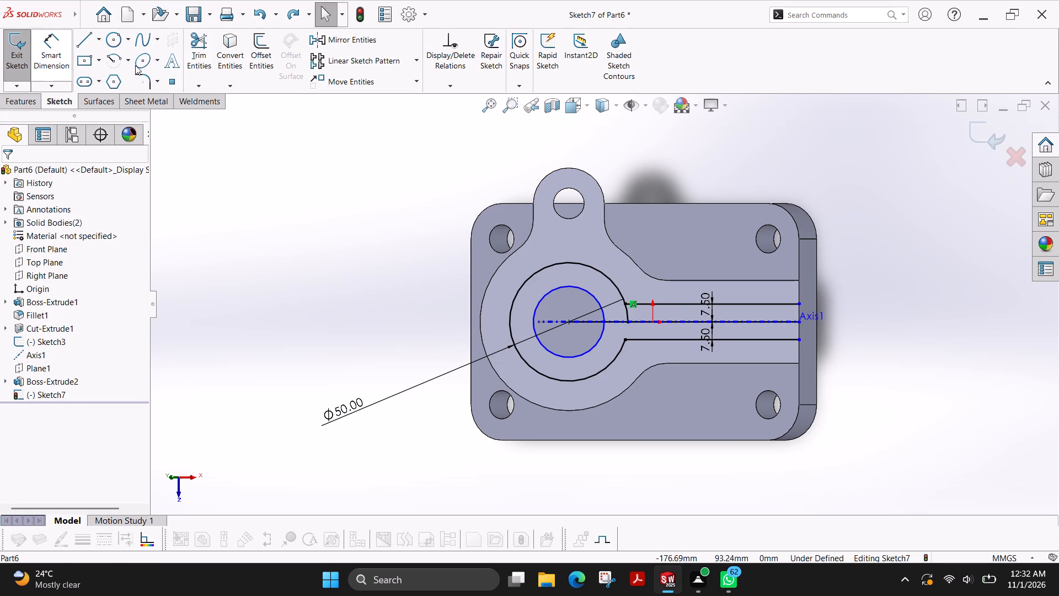
pyautogui.click(200, 55)
pyautogui.moveTo(634, 315); pyautogui.dragTo(624, 313)
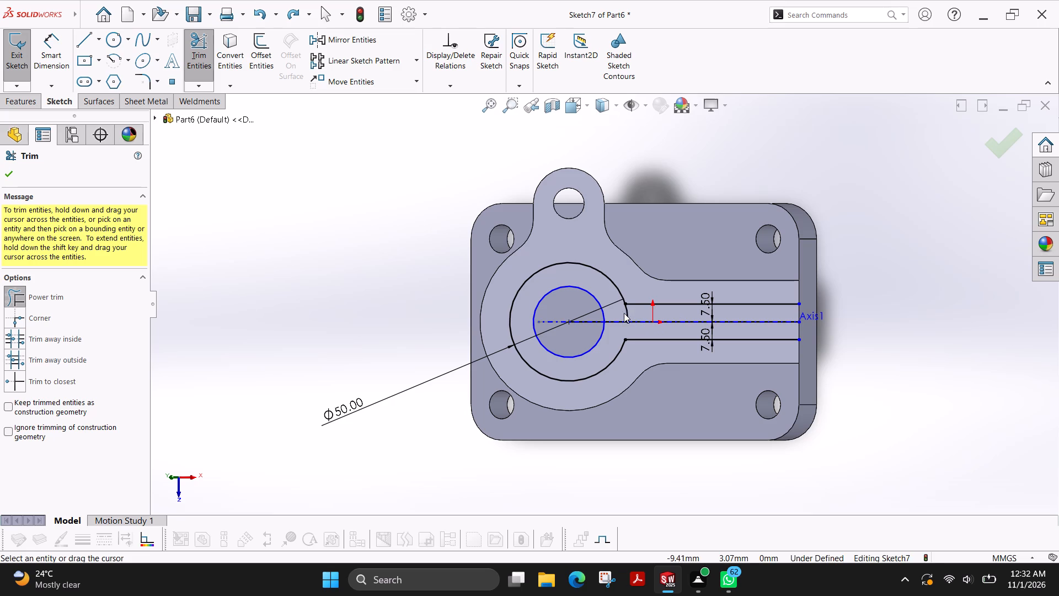
pyautogui.moveTo(624, 313); pyautogui.dragTo(618, 311)
pyautogui.press('Escape')
# Close the rib profile with a 15 mm vertical line joining the offset lines' ends at the arm's end edge.
pyautogui.click(85, 41)
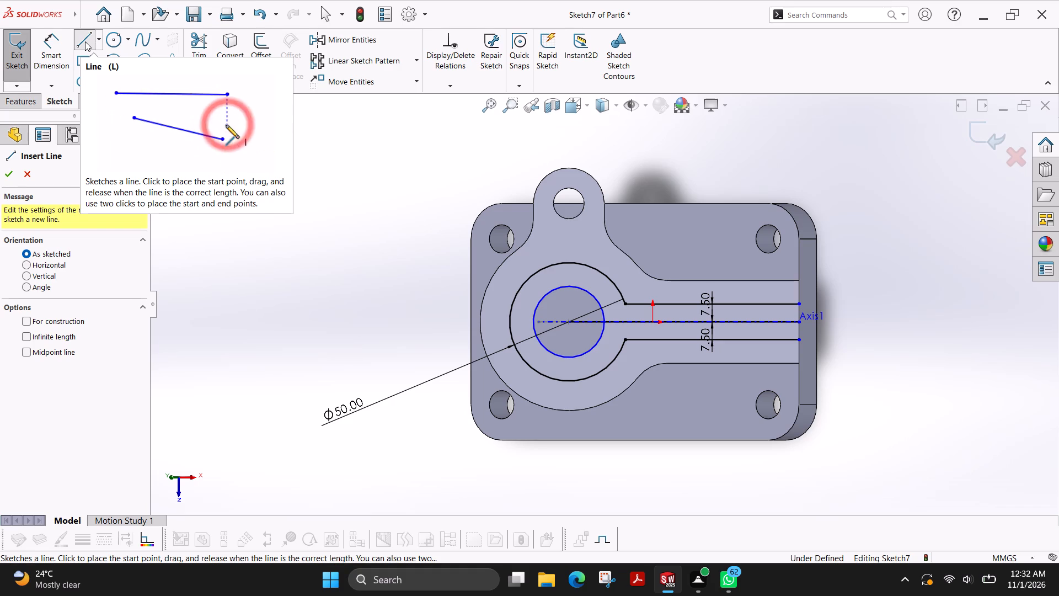
pyautogui.click(85, 41)
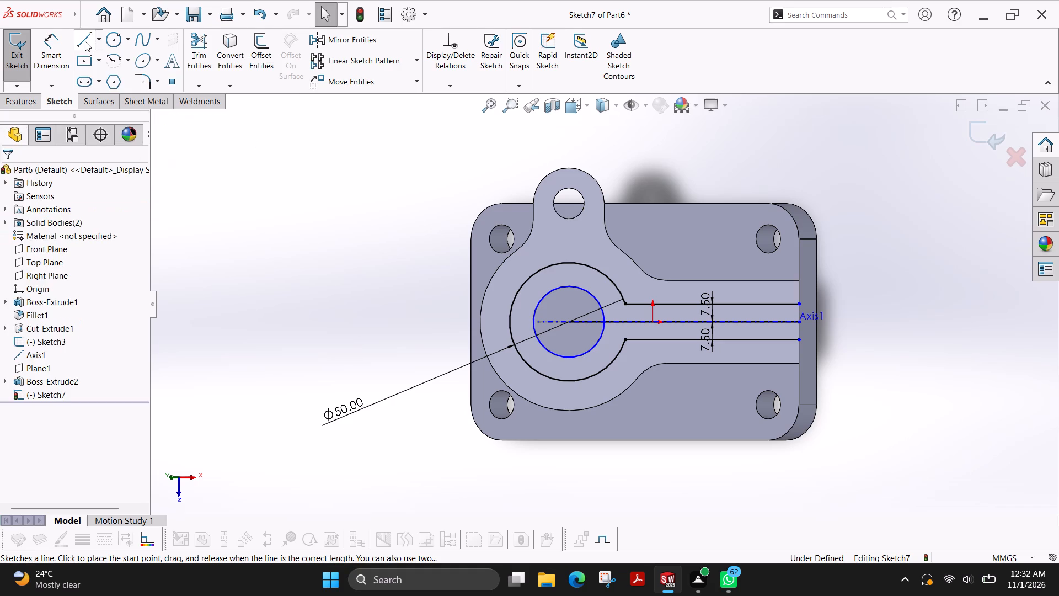
pyautogui.click(85, 41)
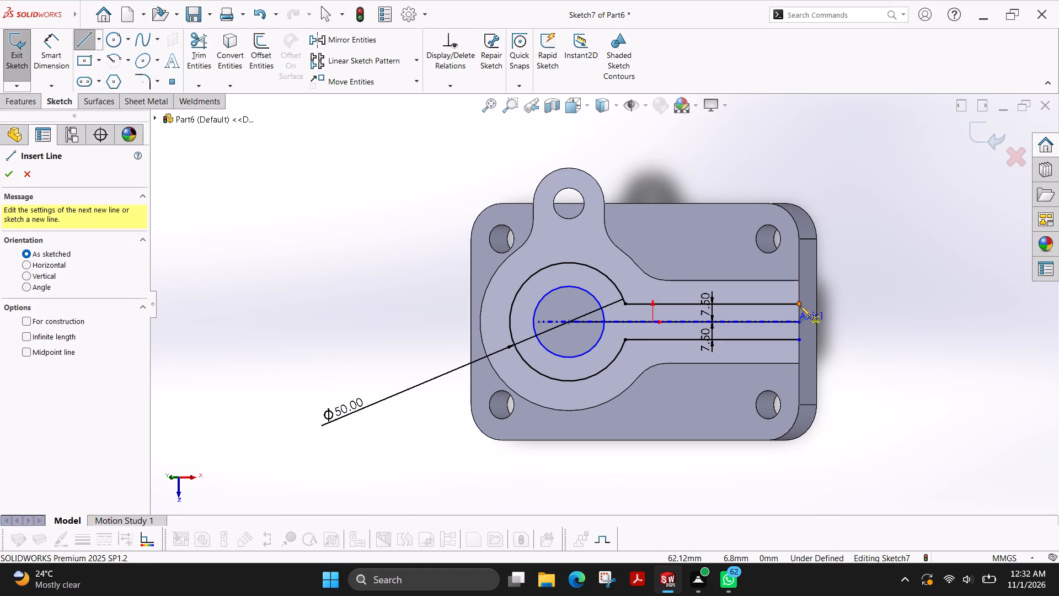
pyautogui.click(800, 305)
pyautogui.click(800, 340)
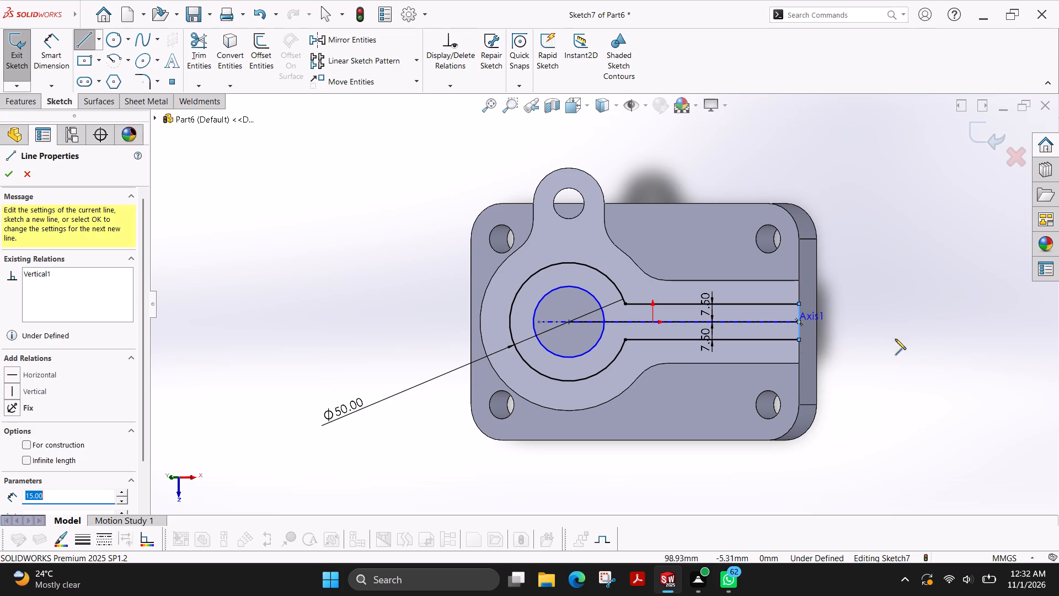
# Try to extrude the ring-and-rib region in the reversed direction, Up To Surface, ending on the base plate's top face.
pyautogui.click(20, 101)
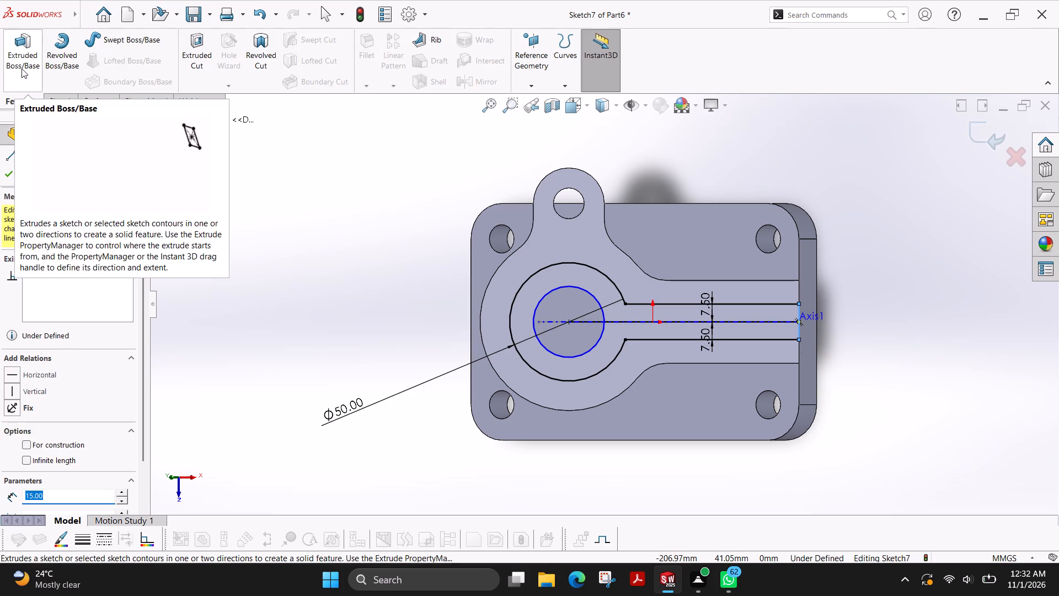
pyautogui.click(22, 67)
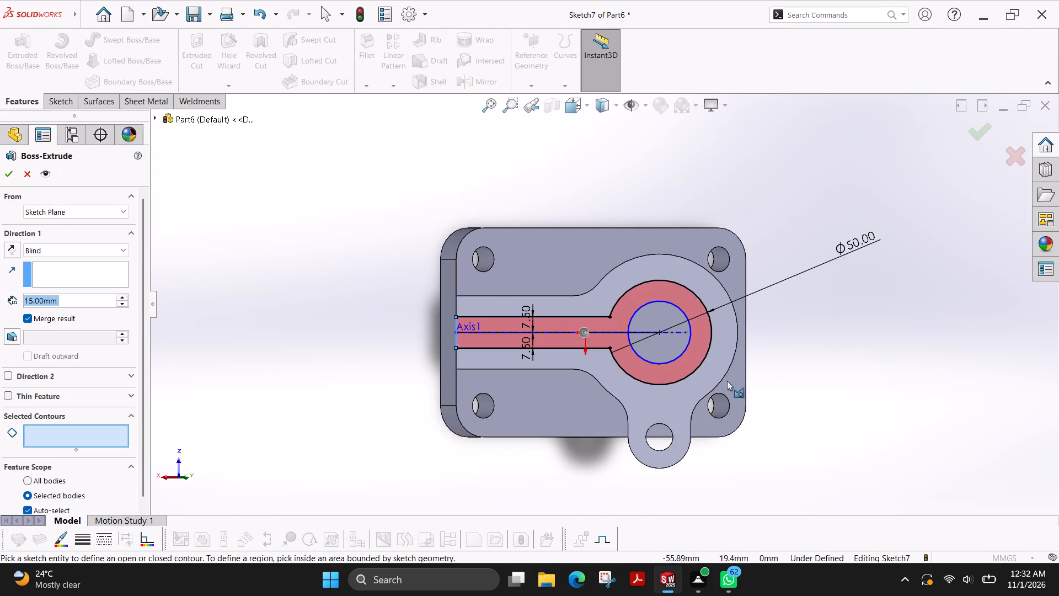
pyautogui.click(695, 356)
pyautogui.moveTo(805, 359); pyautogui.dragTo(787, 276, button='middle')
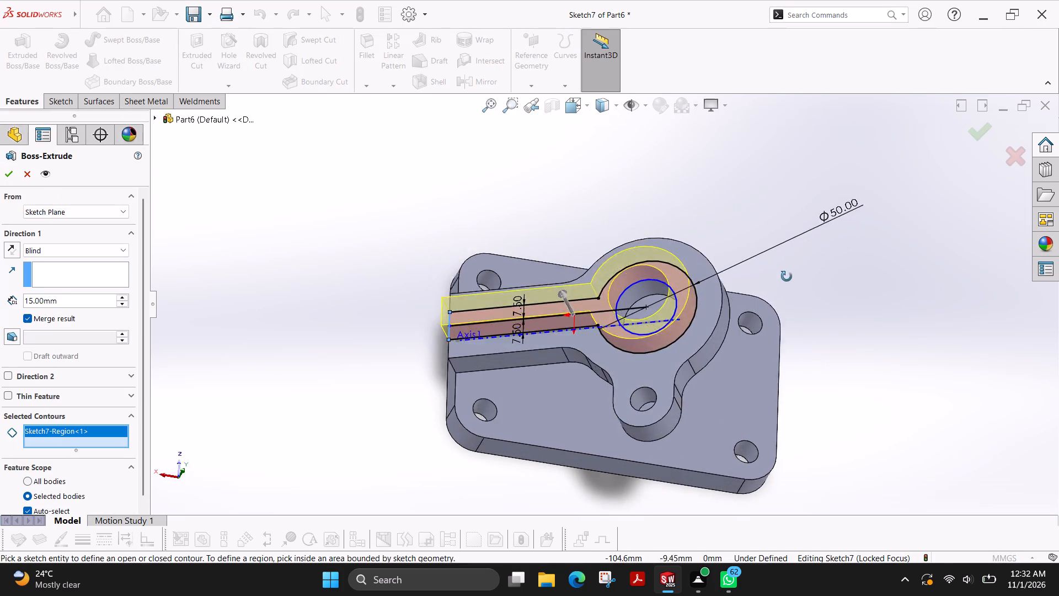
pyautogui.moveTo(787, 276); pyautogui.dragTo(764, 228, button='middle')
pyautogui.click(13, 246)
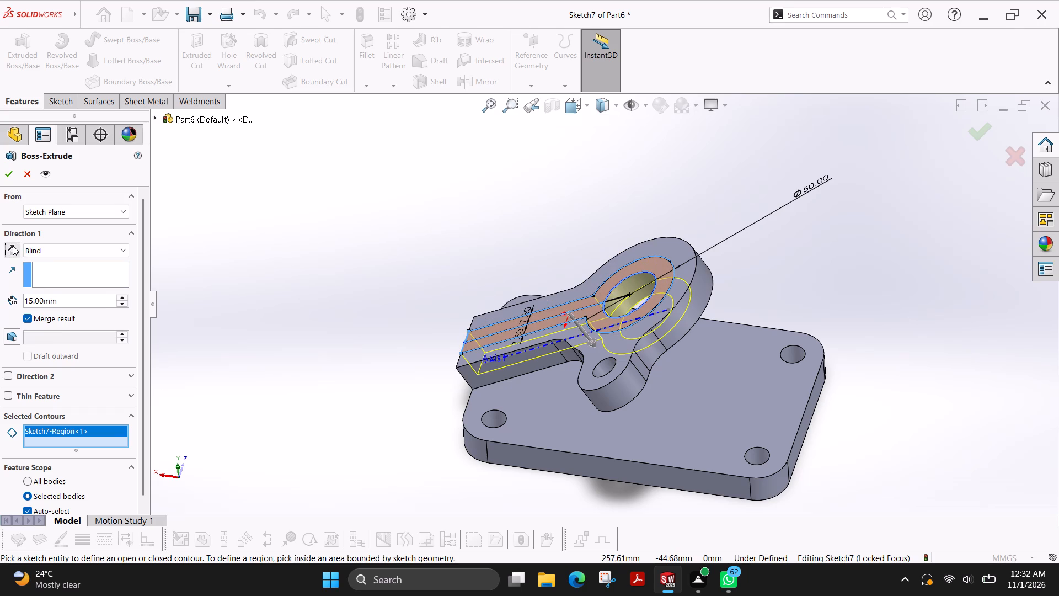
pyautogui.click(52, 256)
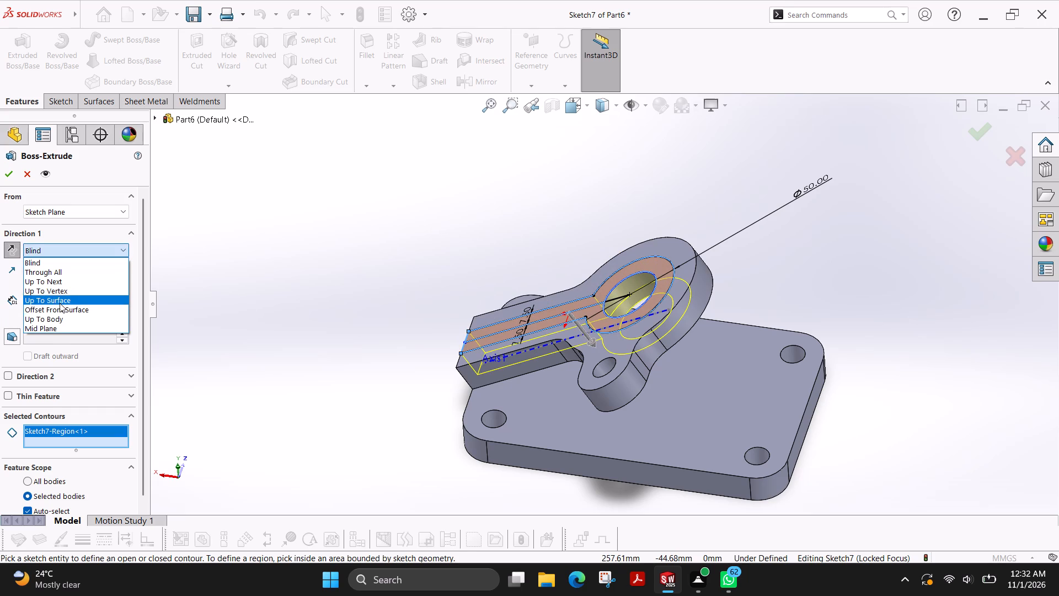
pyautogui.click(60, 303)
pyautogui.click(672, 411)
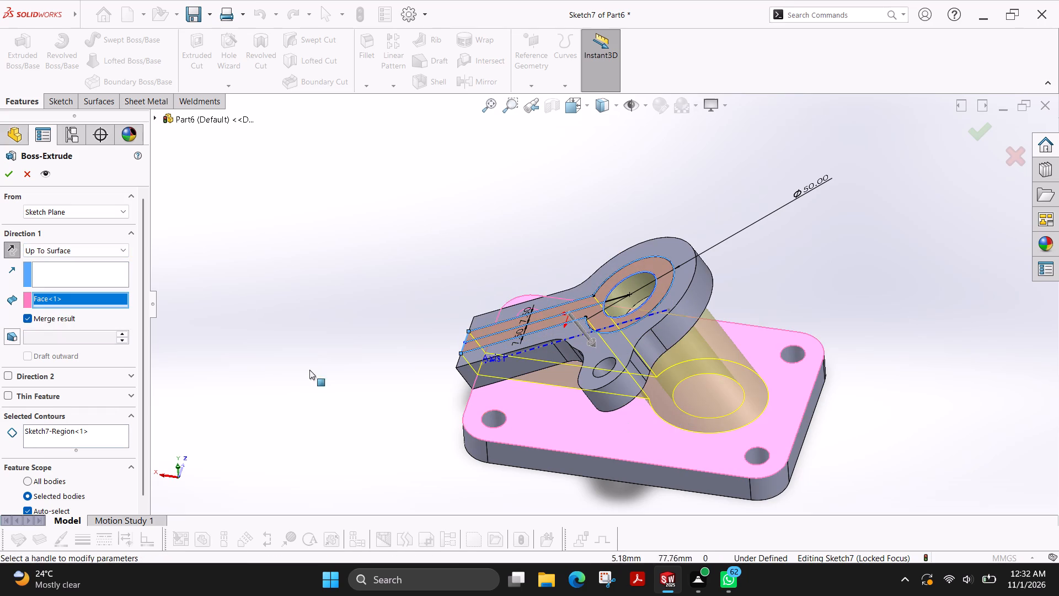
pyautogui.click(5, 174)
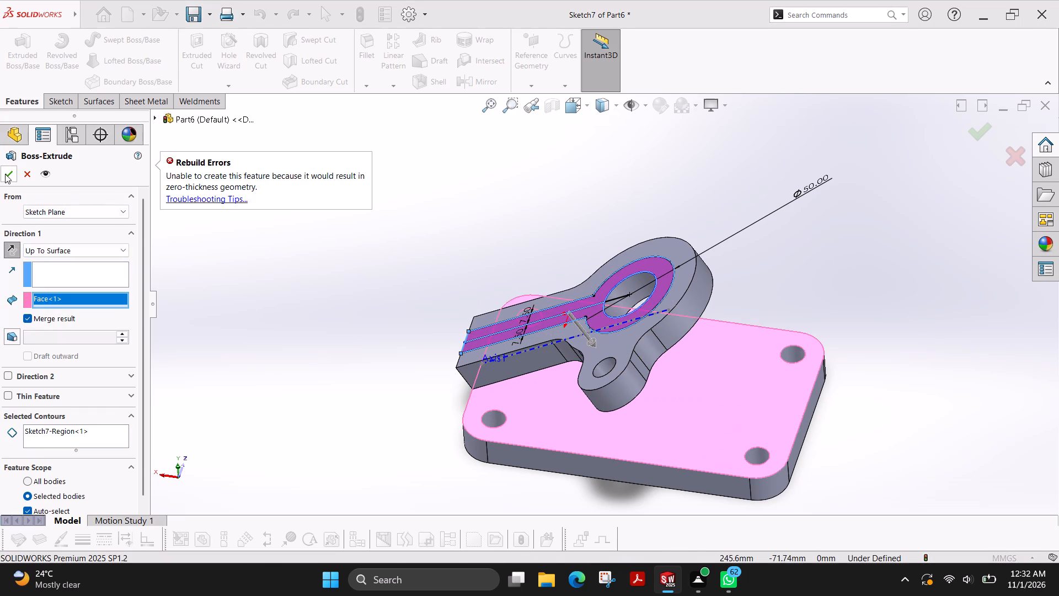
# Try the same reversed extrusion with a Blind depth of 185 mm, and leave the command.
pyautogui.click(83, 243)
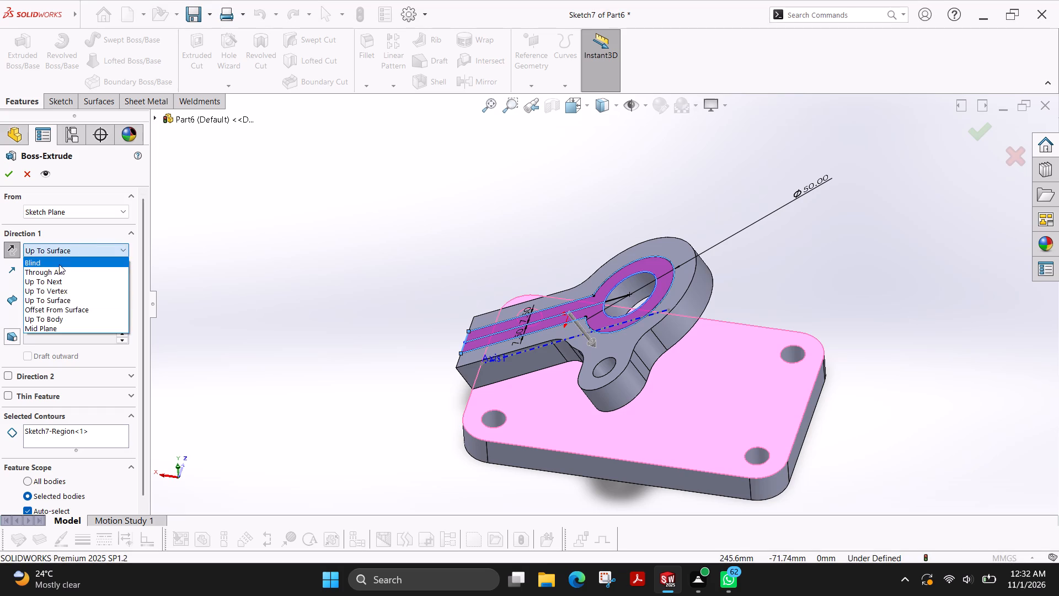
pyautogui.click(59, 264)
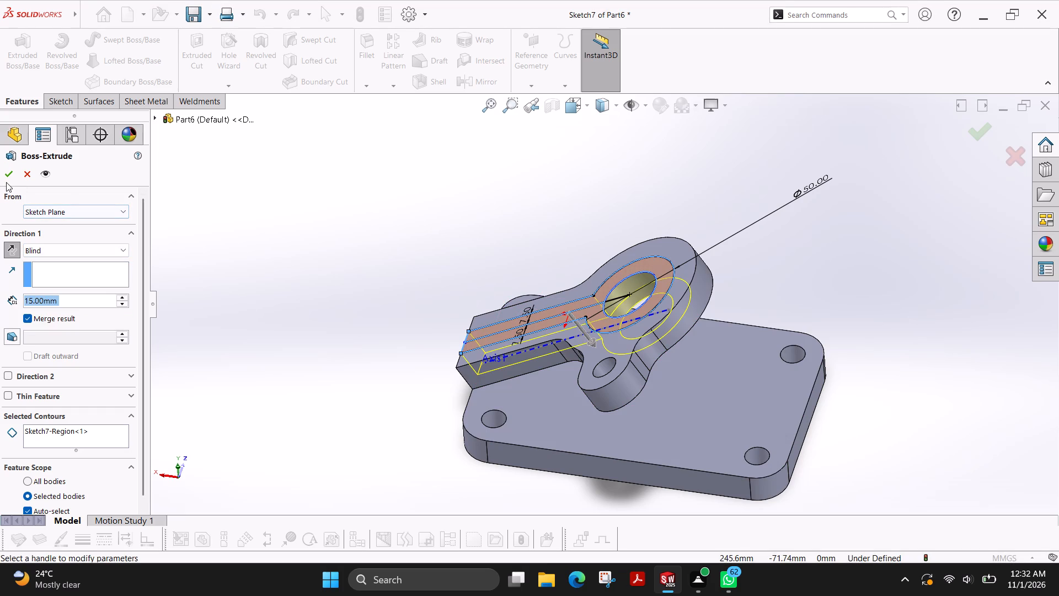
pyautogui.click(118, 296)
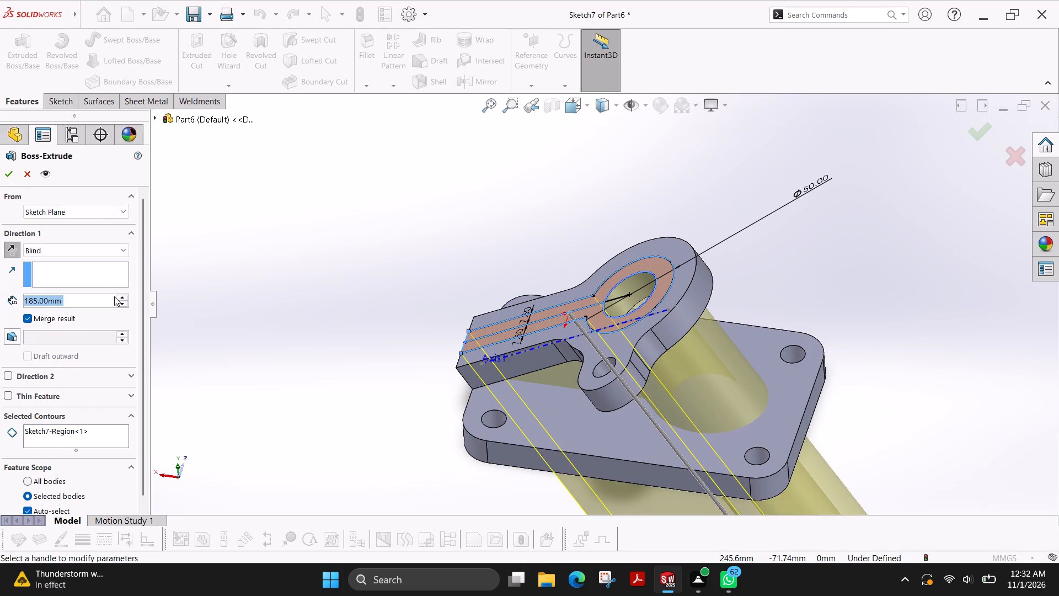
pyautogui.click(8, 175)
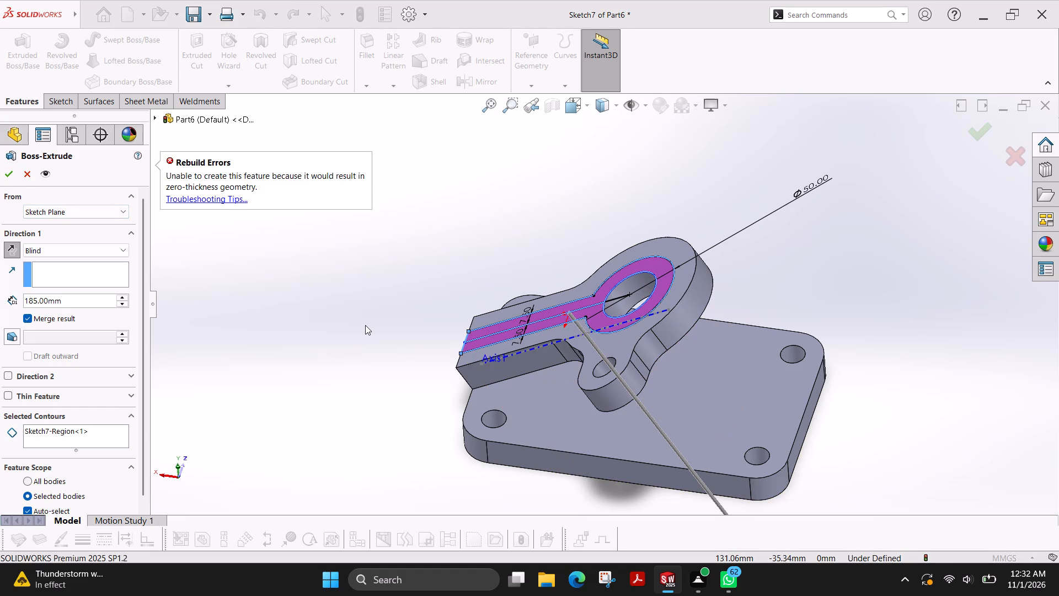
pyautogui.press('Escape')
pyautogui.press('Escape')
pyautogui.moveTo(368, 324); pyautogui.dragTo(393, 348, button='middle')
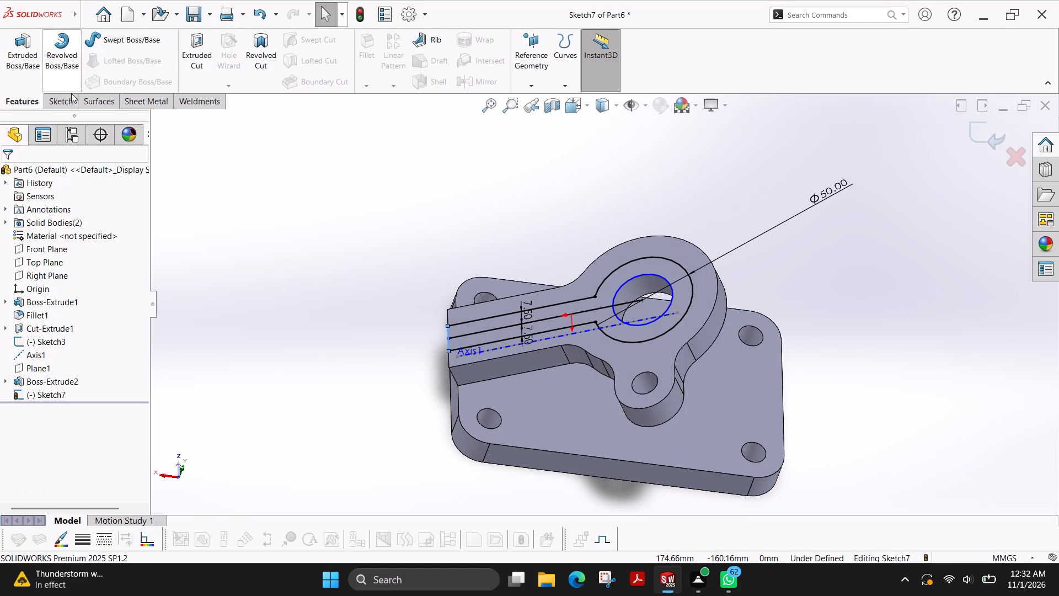
# Delete the solid horizontal centre line between the two offset lines in the rib profile sketch.
pyautogui.click(62, 97)
pyautogui.click(13, 61)
pyautogui.click(15, 57)
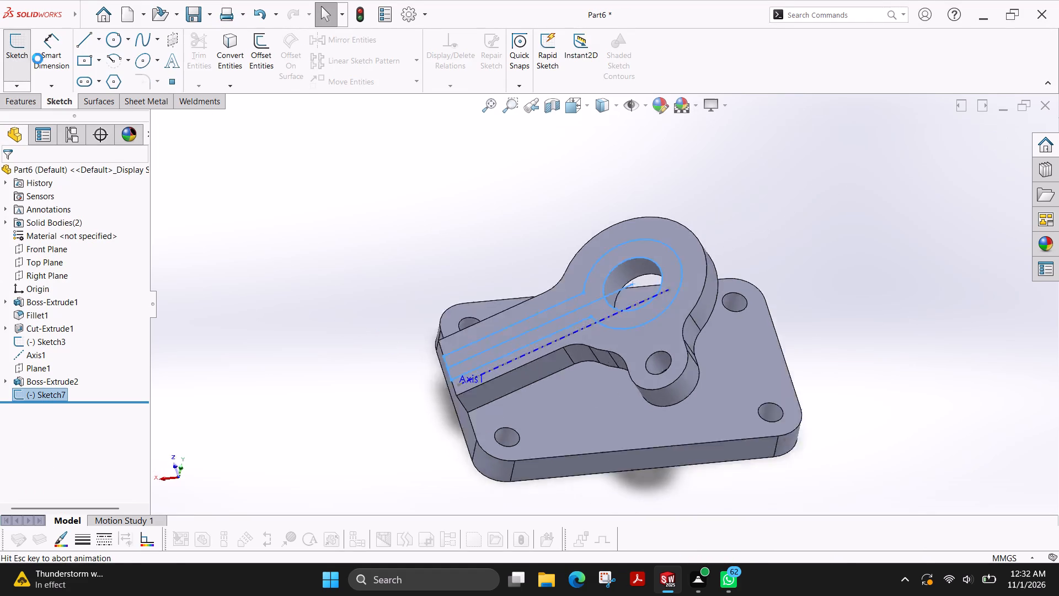
pyautogui.click(665, 321)
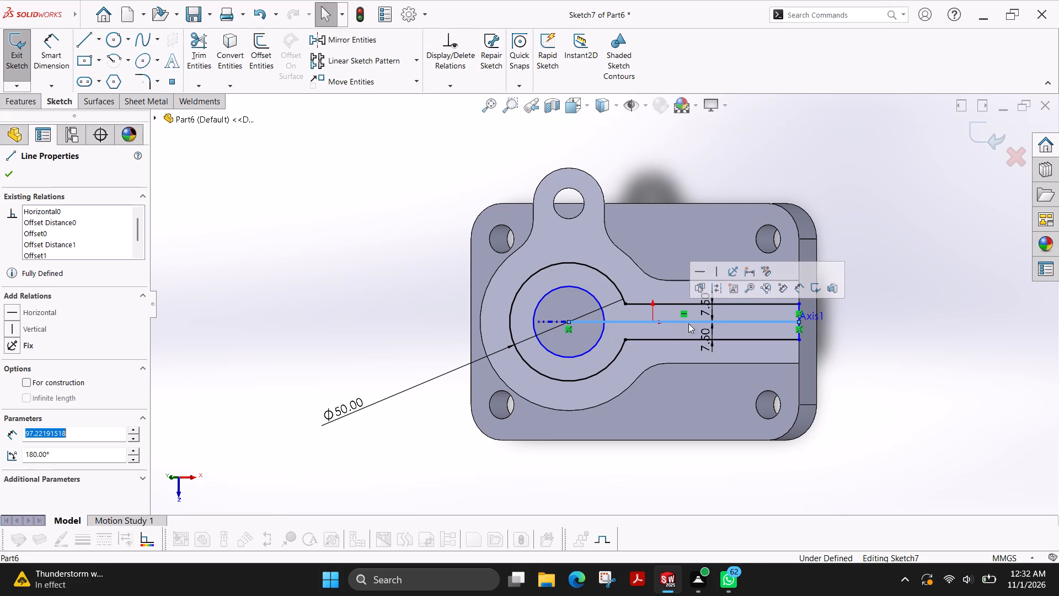
pyautogui.press('Escape')
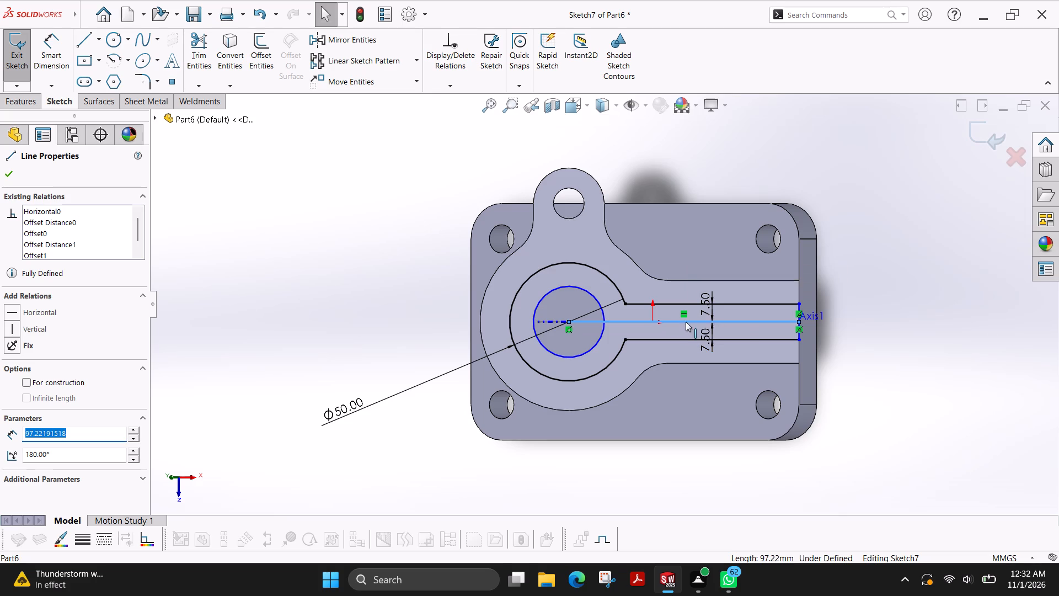
pyautogui.press('Escape')
pyautogui.click(606, 322)
pyautogui.press('Delete')
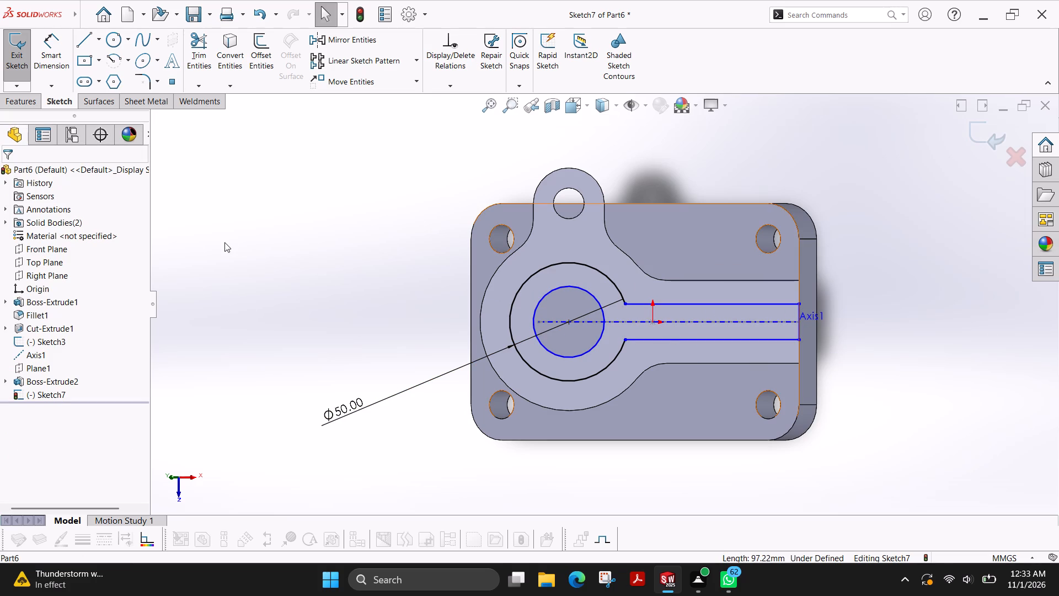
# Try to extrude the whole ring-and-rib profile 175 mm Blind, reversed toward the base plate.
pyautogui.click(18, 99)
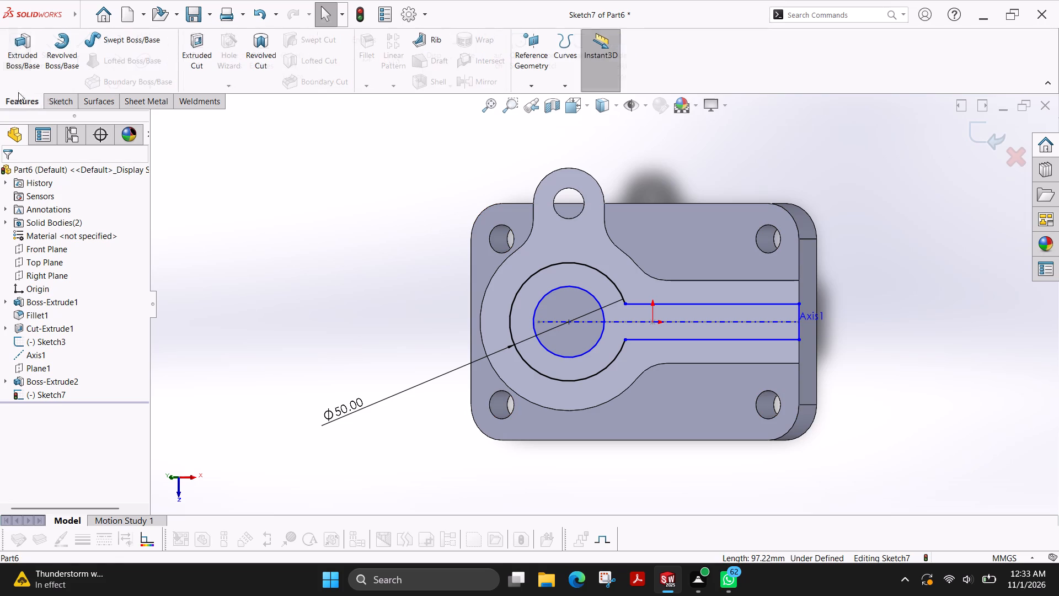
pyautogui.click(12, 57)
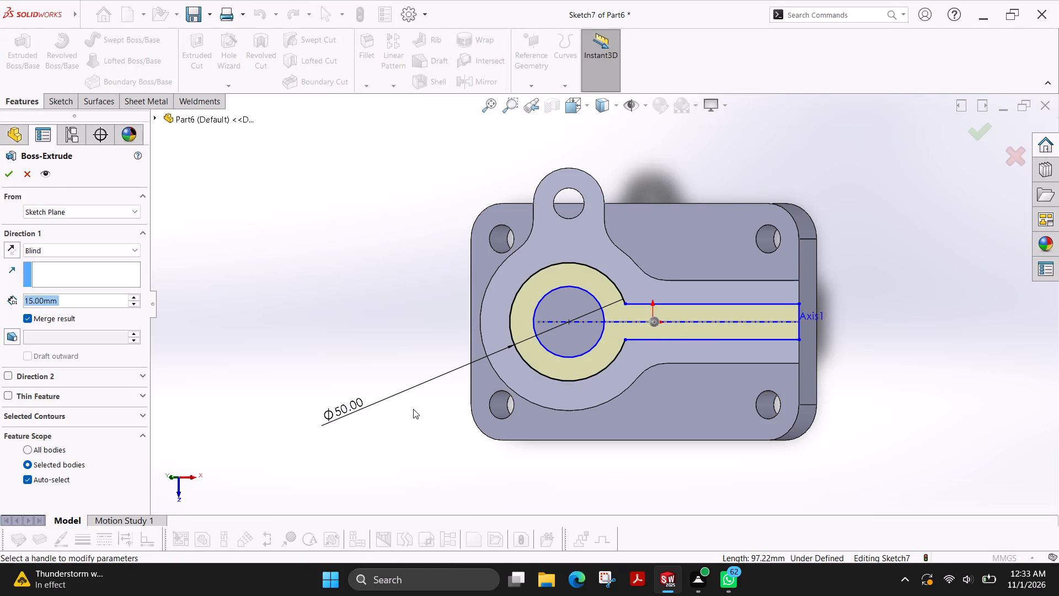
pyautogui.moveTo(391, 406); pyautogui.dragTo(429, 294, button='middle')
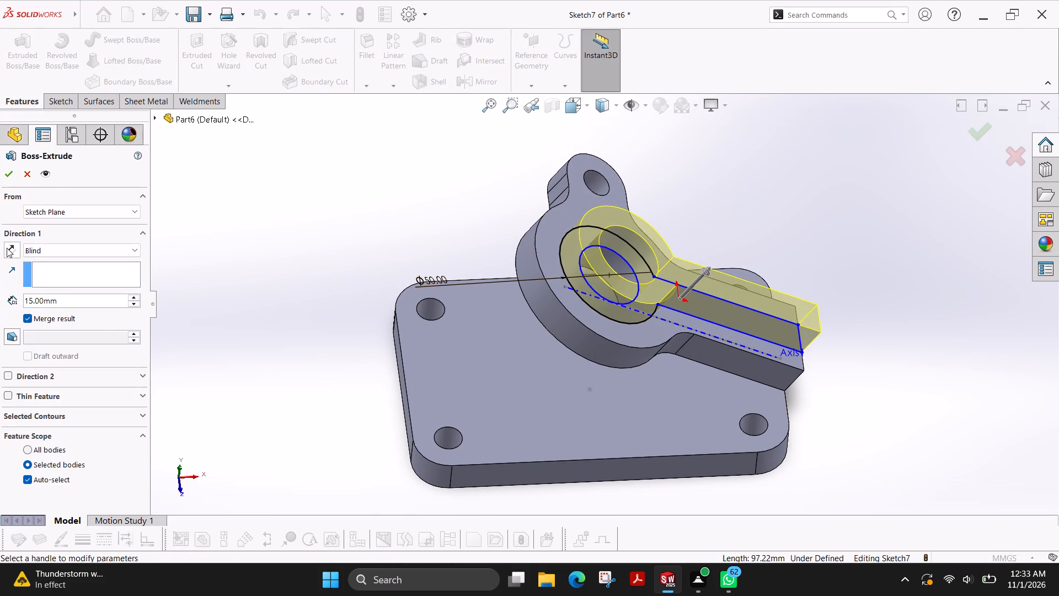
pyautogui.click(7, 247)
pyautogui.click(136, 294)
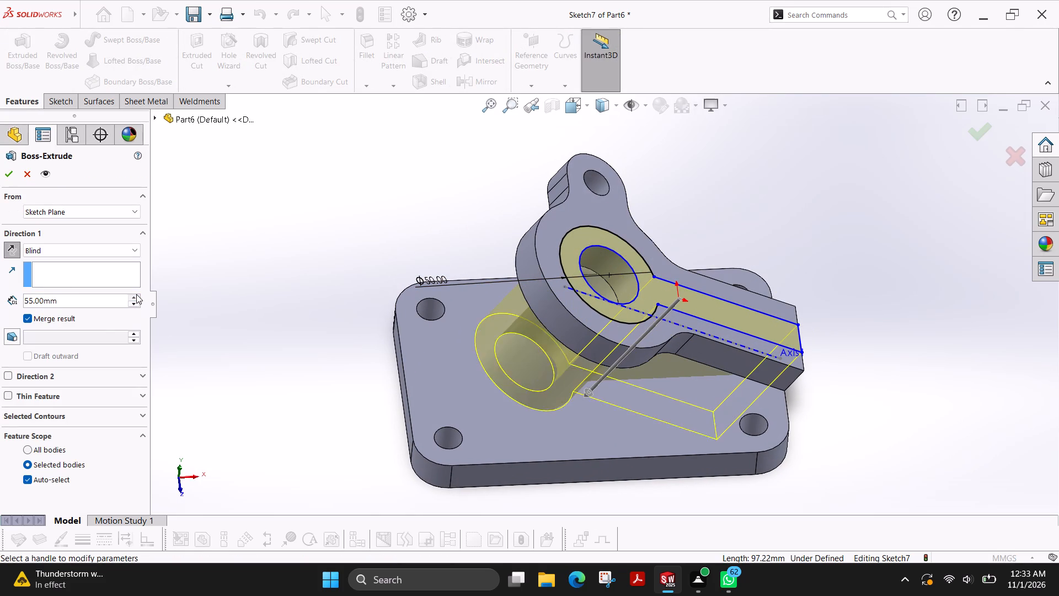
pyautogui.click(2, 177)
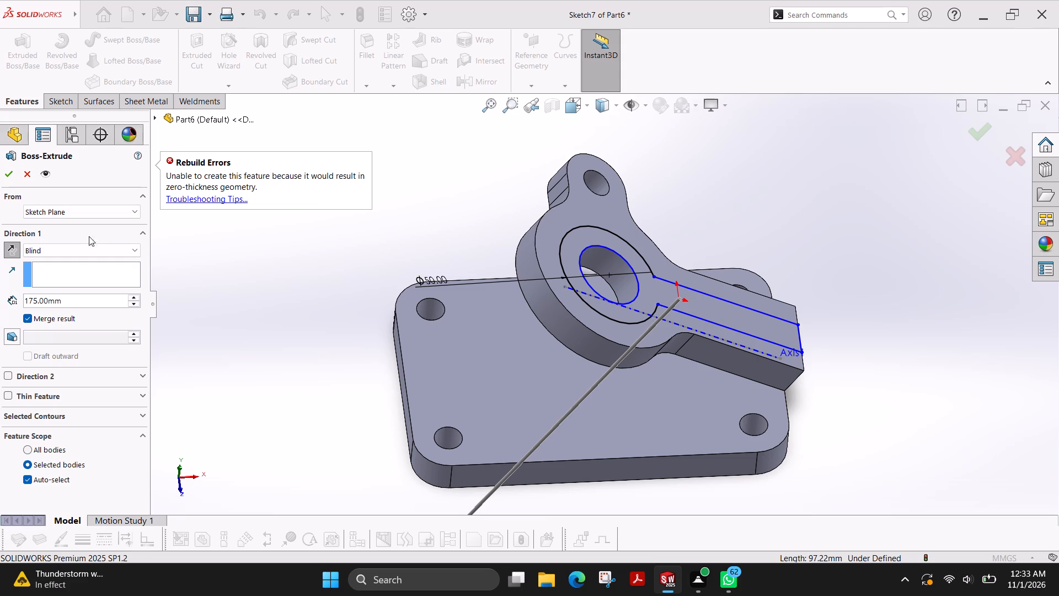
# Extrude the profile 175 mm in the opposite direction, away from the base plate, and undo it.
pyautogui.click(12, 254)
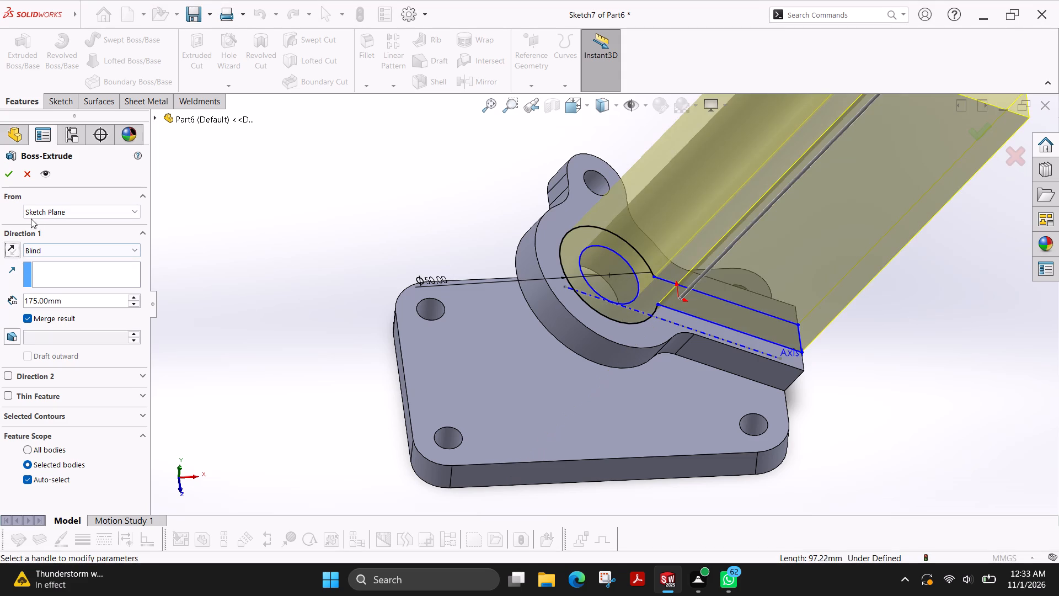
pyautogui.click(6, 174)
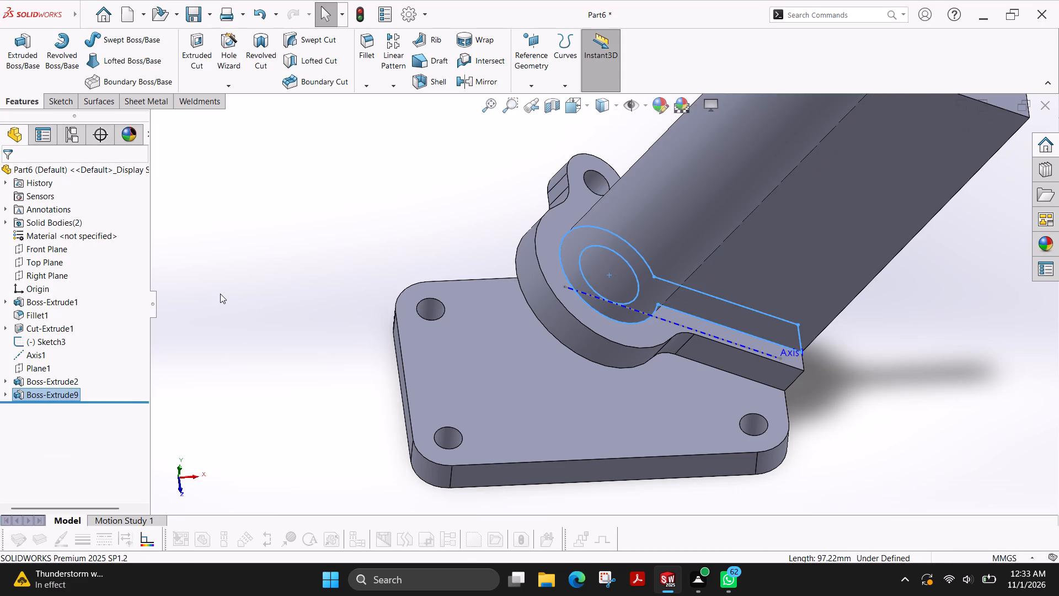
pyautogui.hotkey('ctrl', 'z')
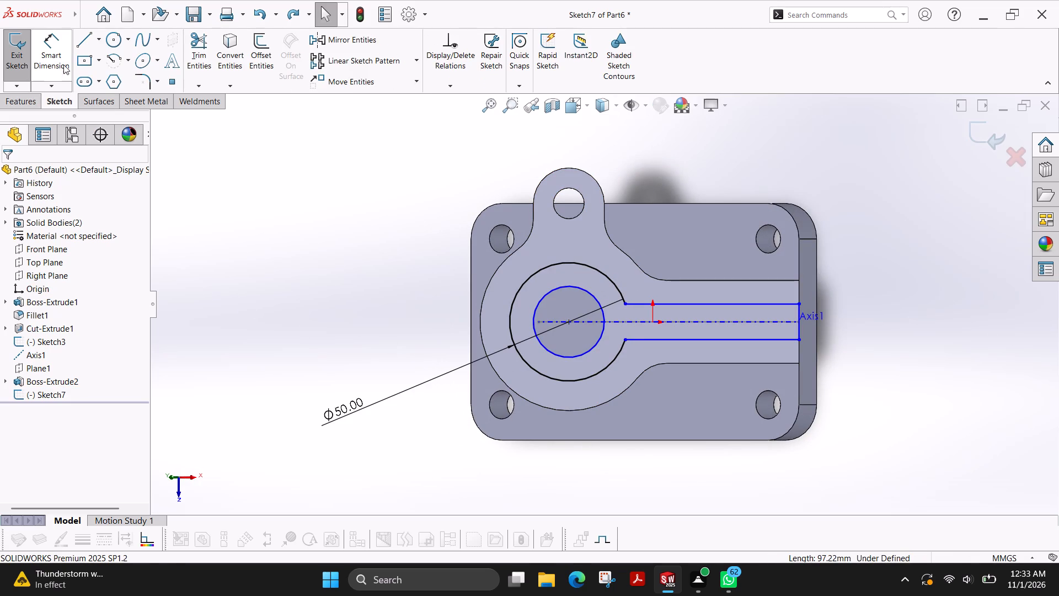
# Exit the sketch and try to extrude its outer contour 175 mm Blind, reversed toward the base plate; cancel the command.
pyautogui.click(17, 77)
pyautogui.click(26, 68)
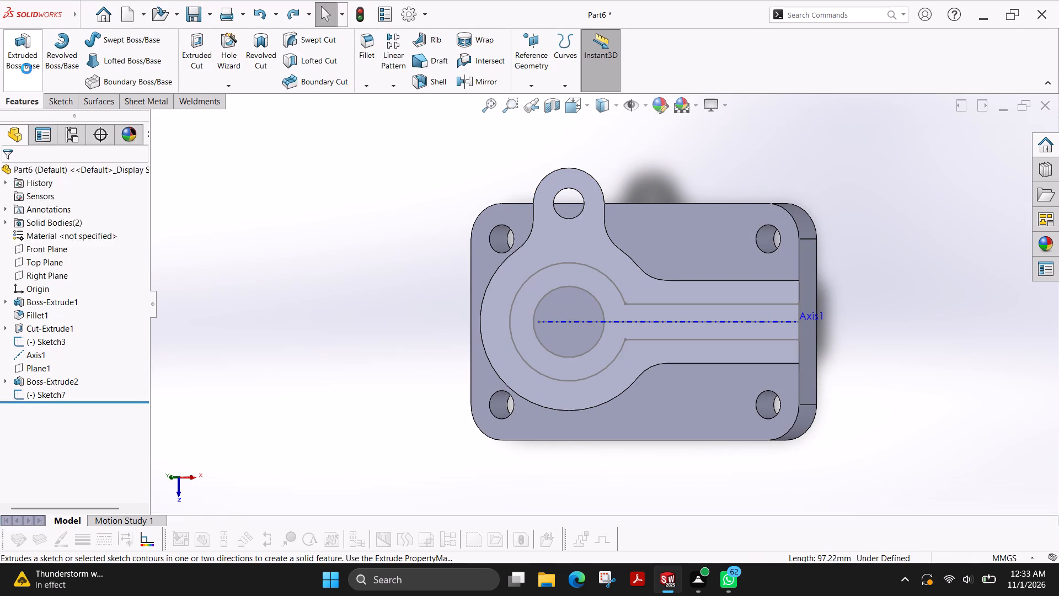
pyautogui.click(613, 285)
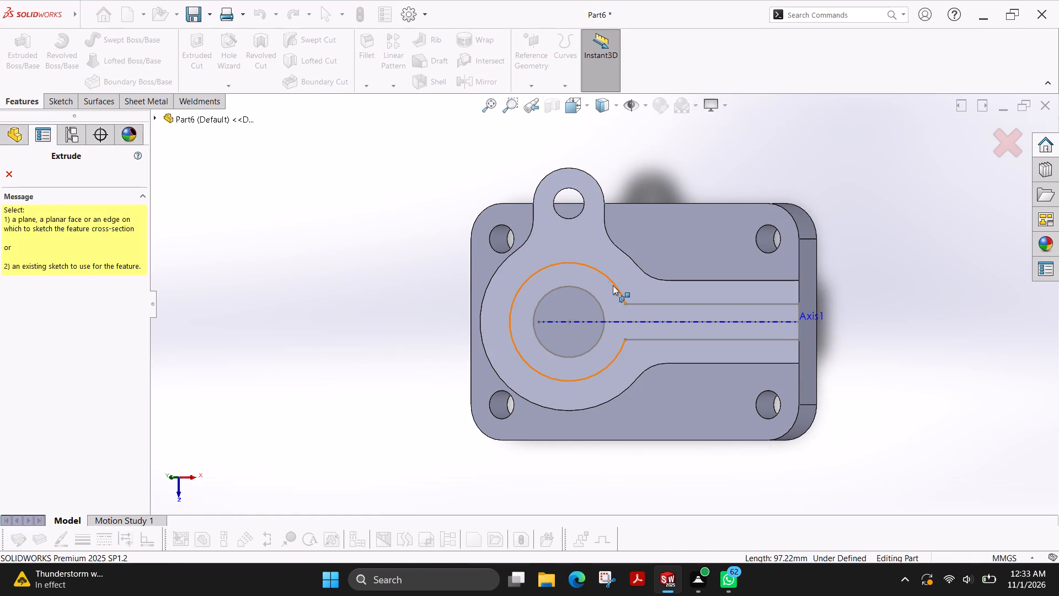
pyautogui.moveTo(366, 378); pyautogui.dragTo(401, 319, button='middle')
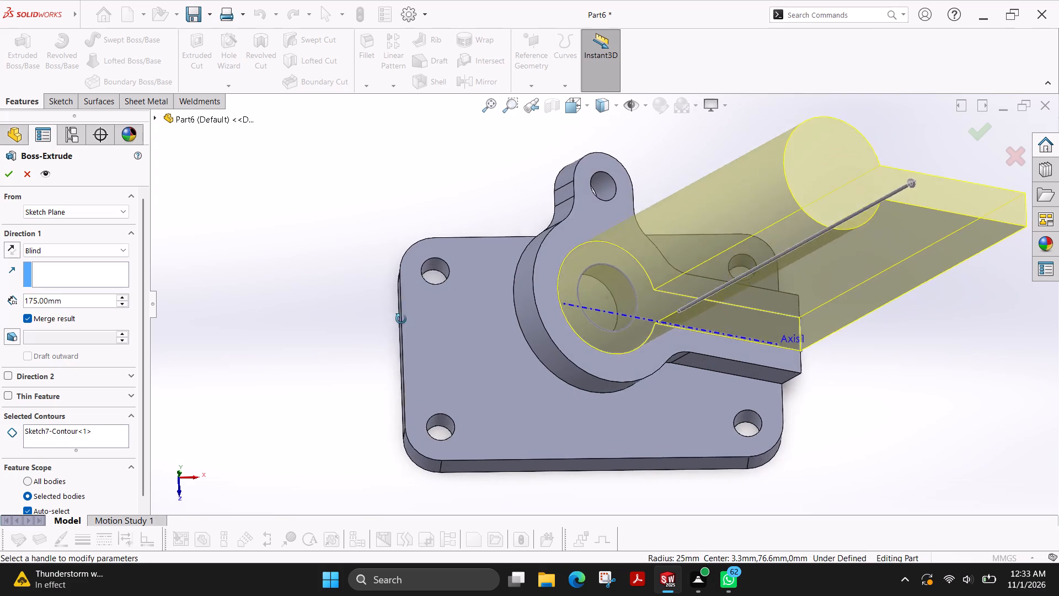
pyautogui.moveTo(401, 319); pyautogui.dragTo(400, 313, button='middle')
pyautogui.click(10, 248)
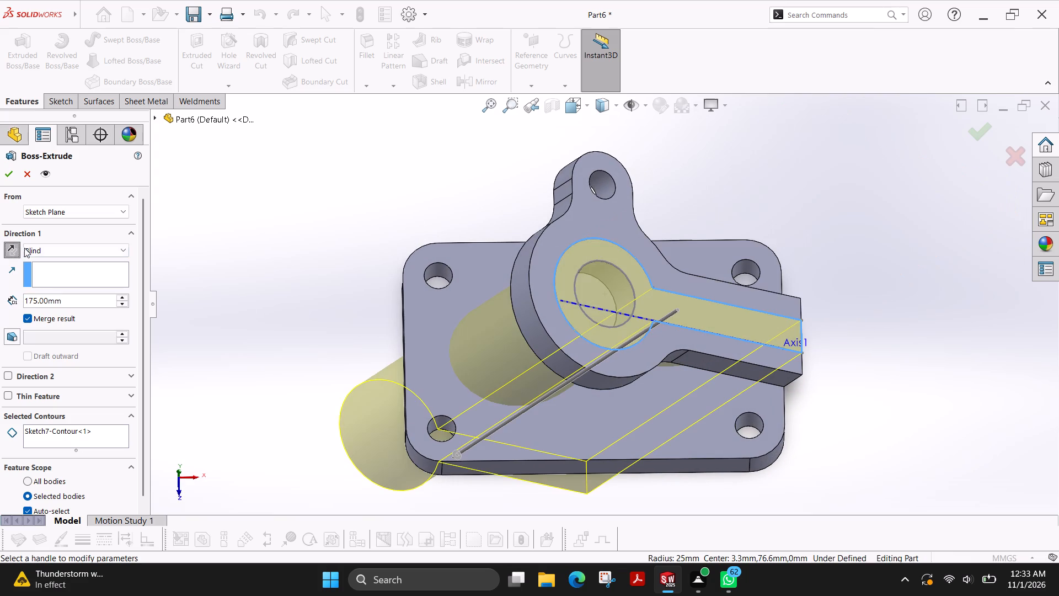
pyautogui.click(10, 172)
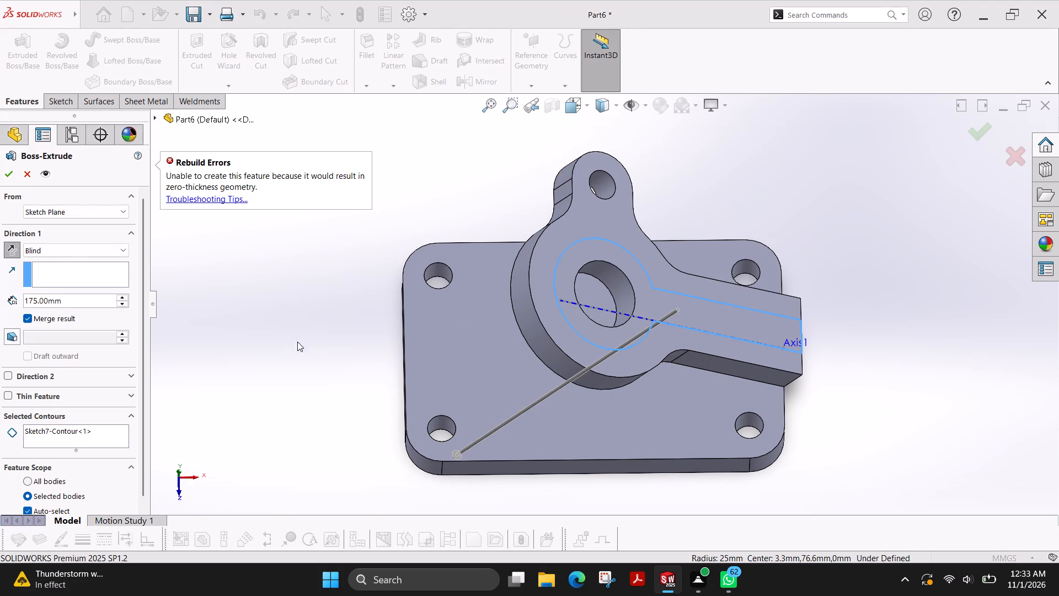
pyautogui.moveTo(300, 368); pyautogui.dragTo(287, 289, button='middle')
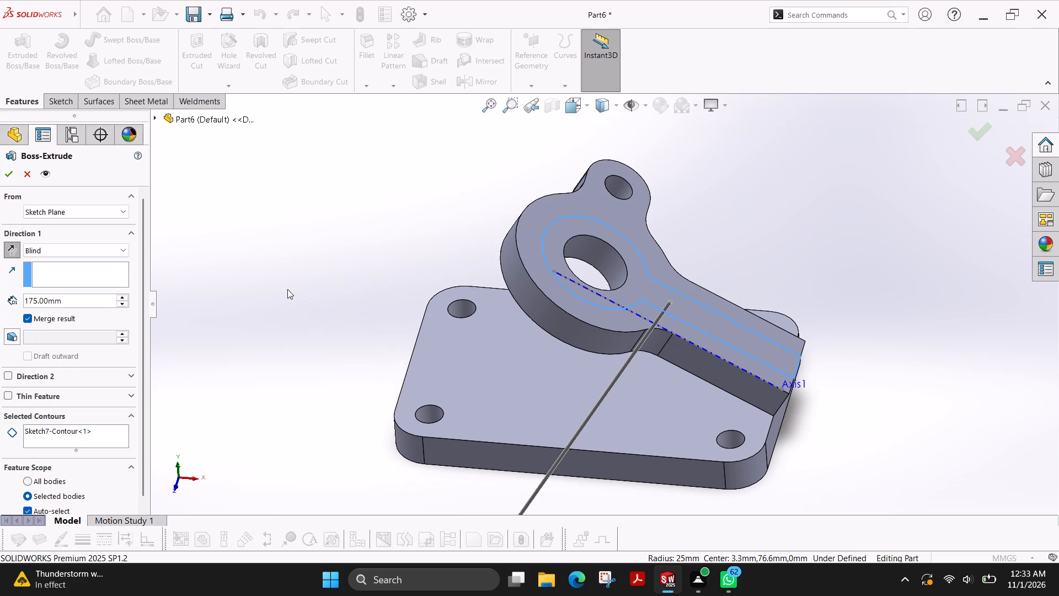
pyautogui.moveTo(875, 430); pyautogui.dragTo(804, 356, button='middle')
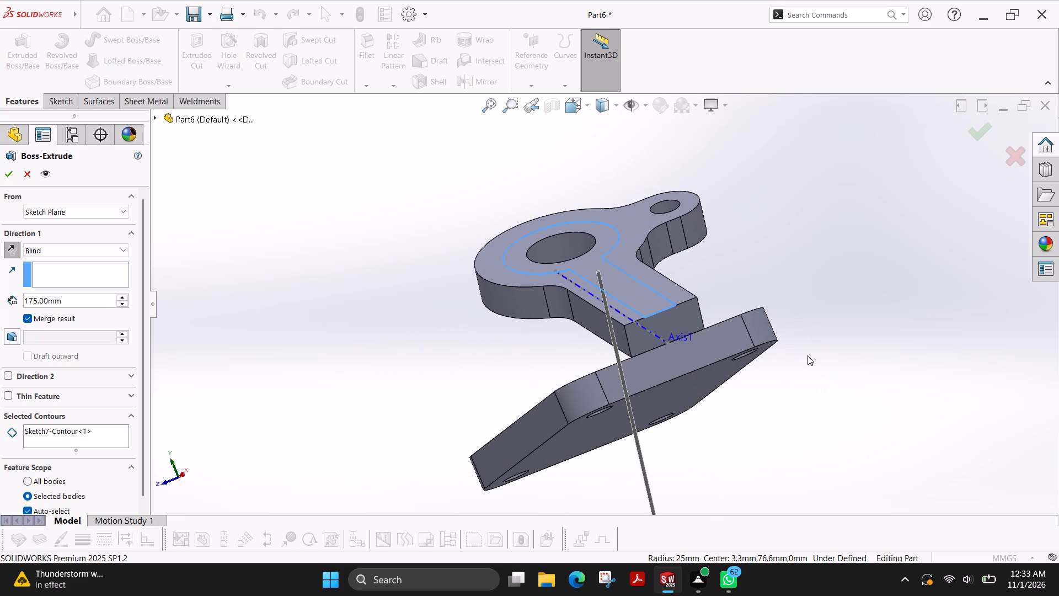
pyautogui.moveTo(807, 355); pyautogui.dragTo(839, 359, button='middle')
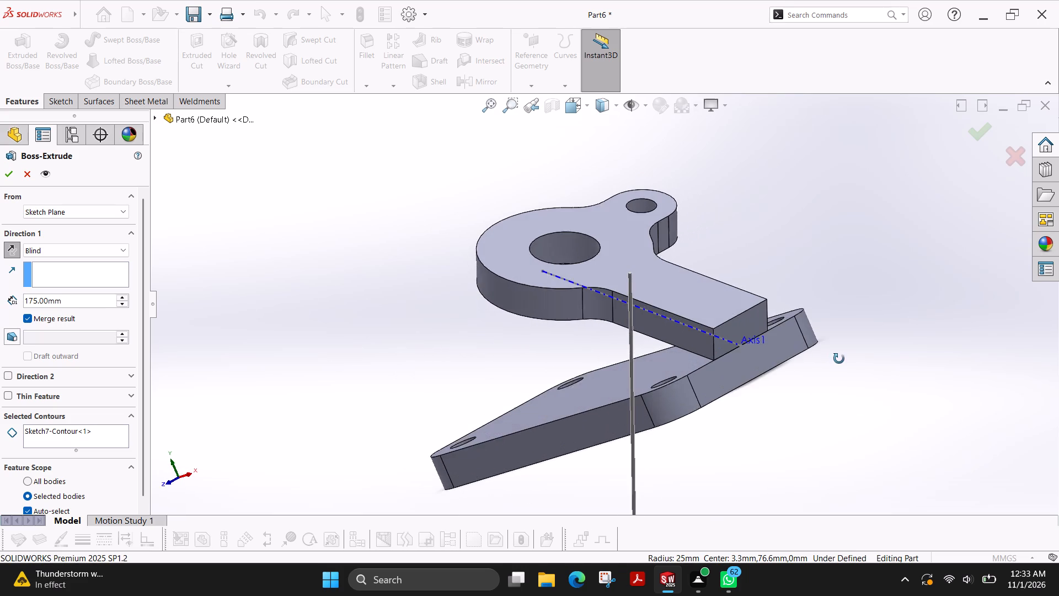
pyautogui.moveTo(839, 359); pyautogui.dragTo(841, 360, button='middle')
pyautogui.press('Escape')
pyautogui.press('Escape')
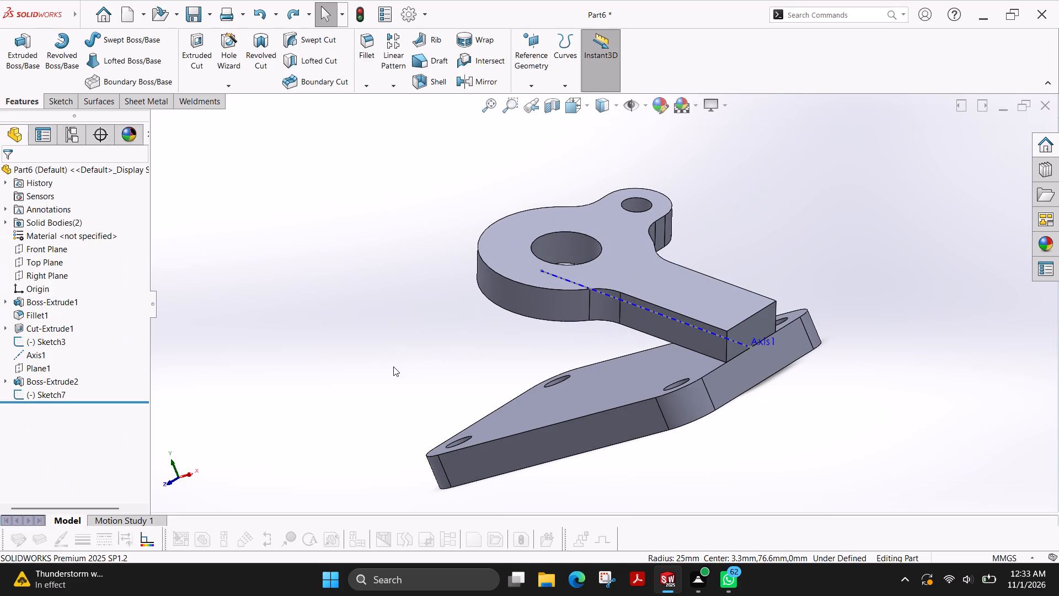
# Edit the arm's 15 mm Blind extrusion and reverse its direction toward the base plate.
pyautogui.rightClick(662, 286)
pyautogui.click(677, 253)
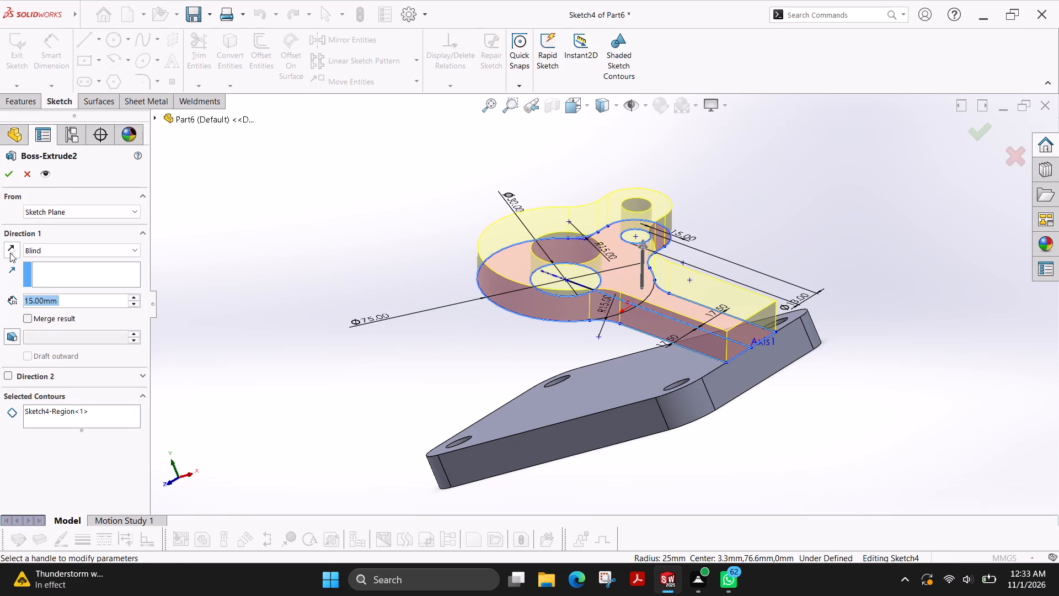
pyautogui.click(10, 253)
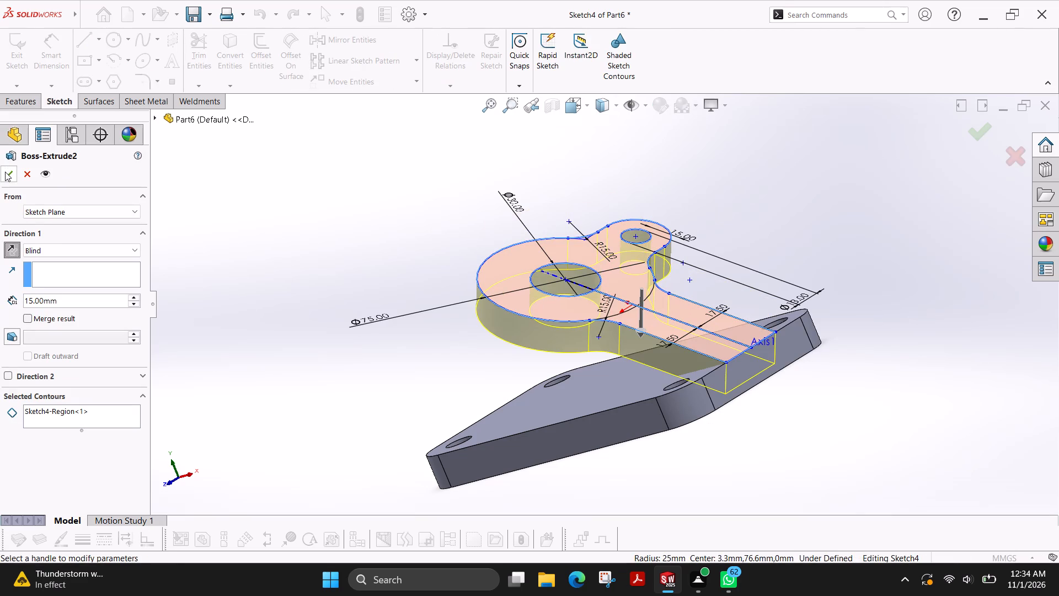
pyautogui.click(6, 172)
# Reopen the ring-and-rib profile sketch, trim away all of its circle and line geometry, and exit the sketch.
pyautogui.moveTo(364, 329); pyautogui.dragTo(412, 368, button='middle')
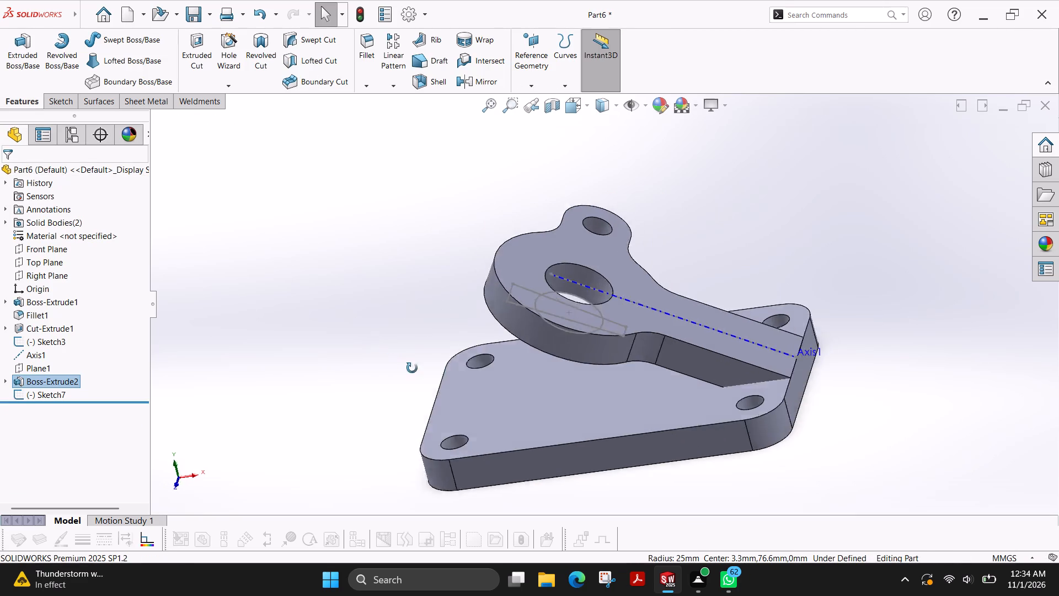
pyautogui.moveTo(412, 368); pyautogui.dragTo(517, 329, button='middle')
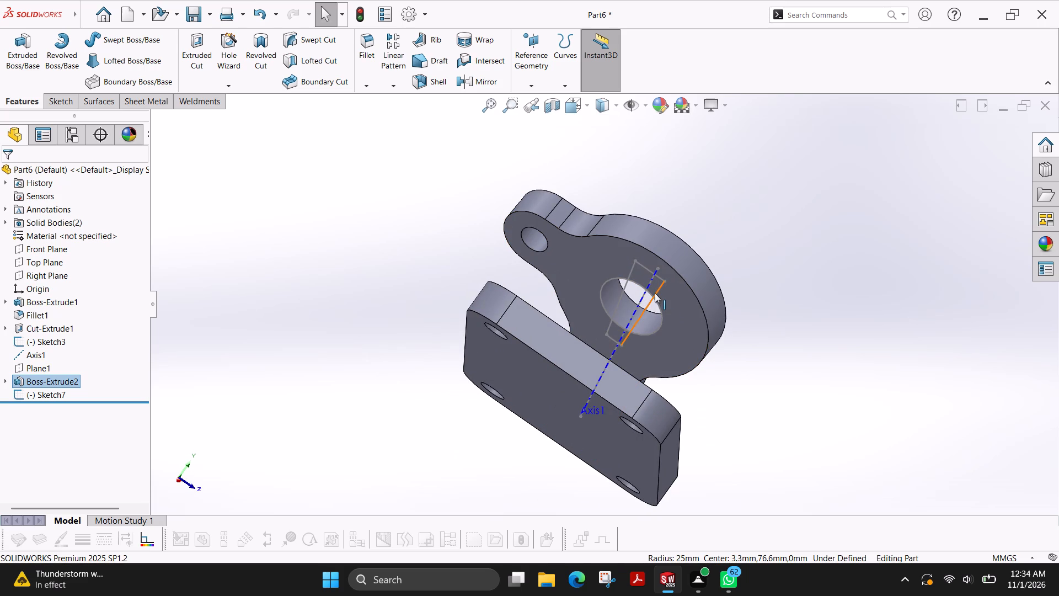
pyautogui.click(655, 292)
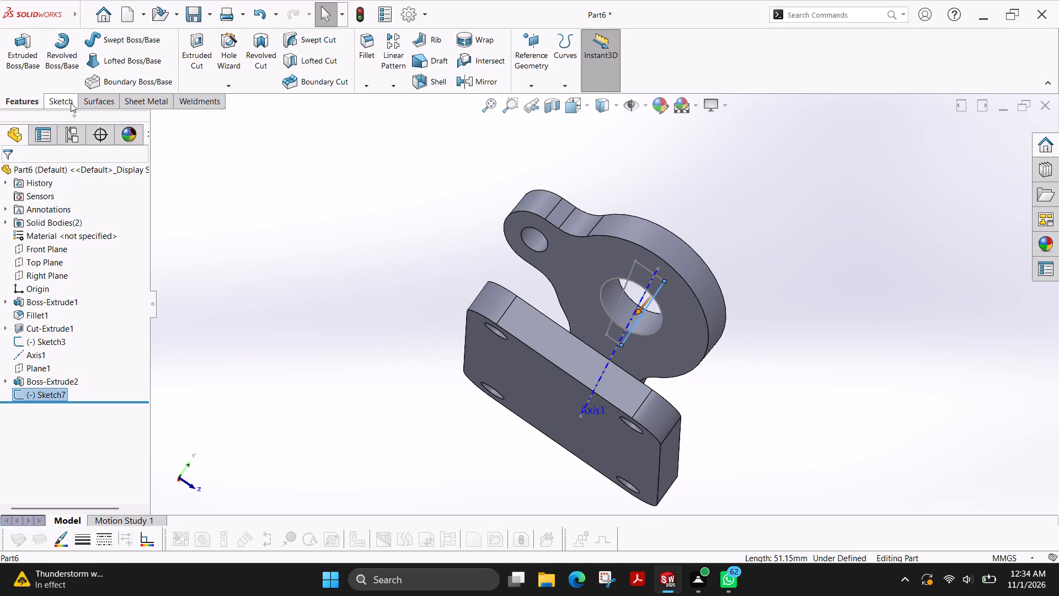
pyautogui.click(71, 103)
pyautogui.click(22, 56)
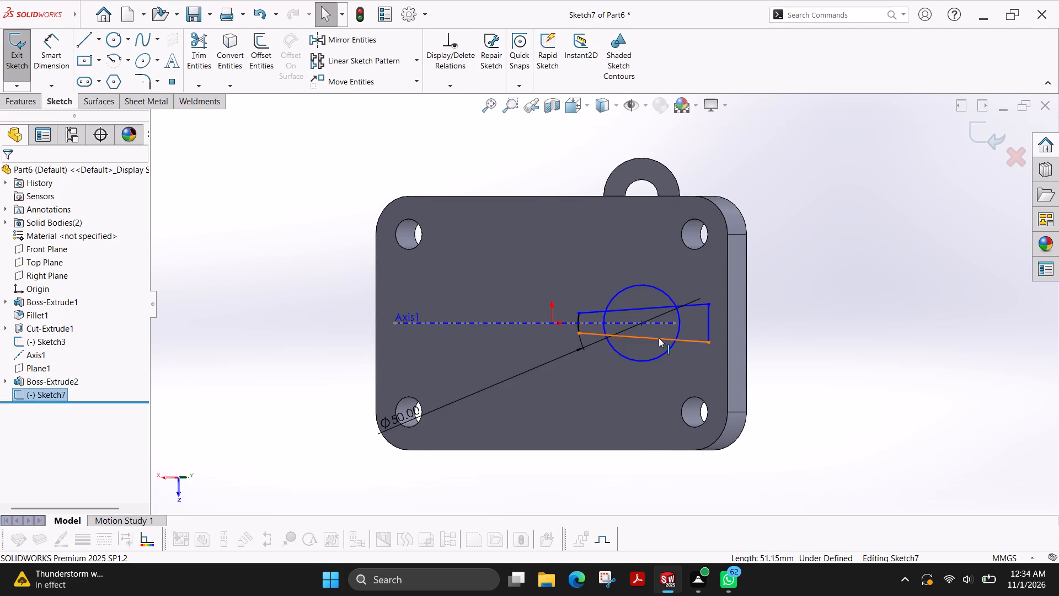
pyautogui.click(200, 46)
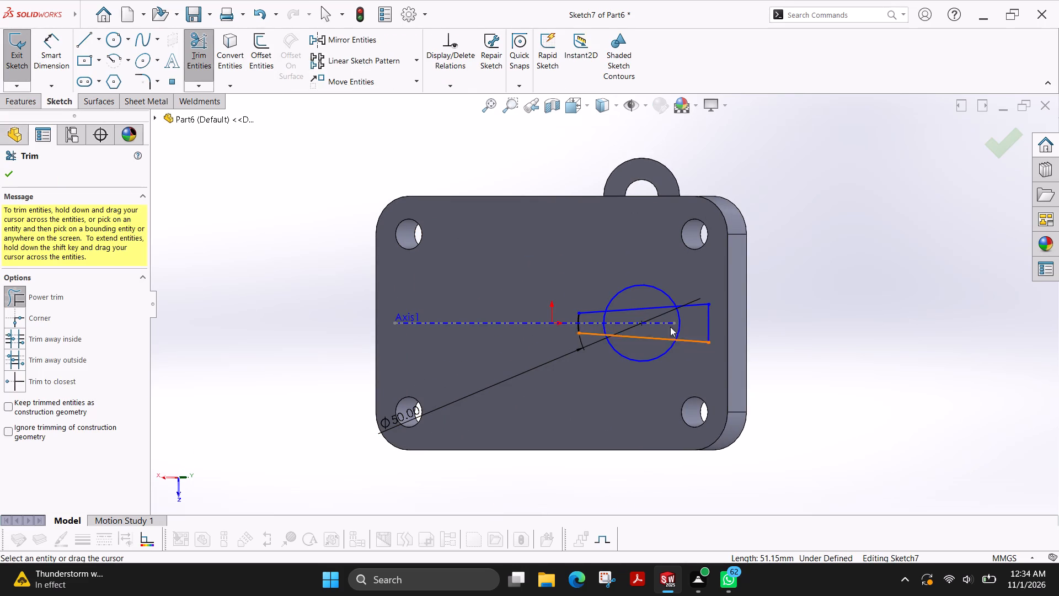
pyautogui.moveTo(645, 268); pyautogui.dragTo(601, 289)
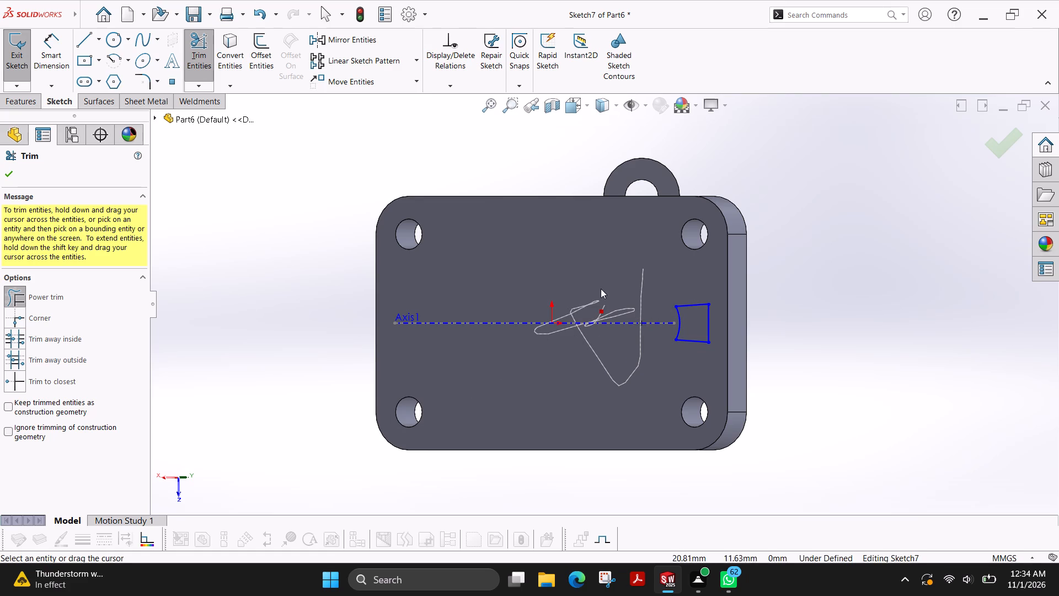
pyautogui.moveTo(601, 289); pyautogui.dragTo(671, 337)
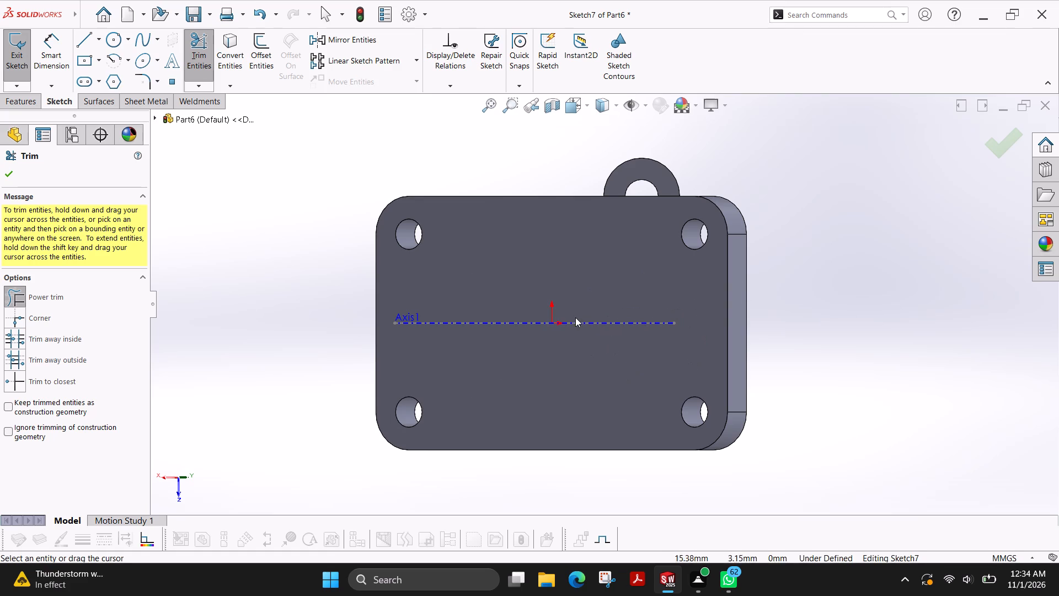
pyautogui.click(7, 177)
pyautogui.moveTo(868, 307); pyautogui.dragTo(791, 301, button='middle')
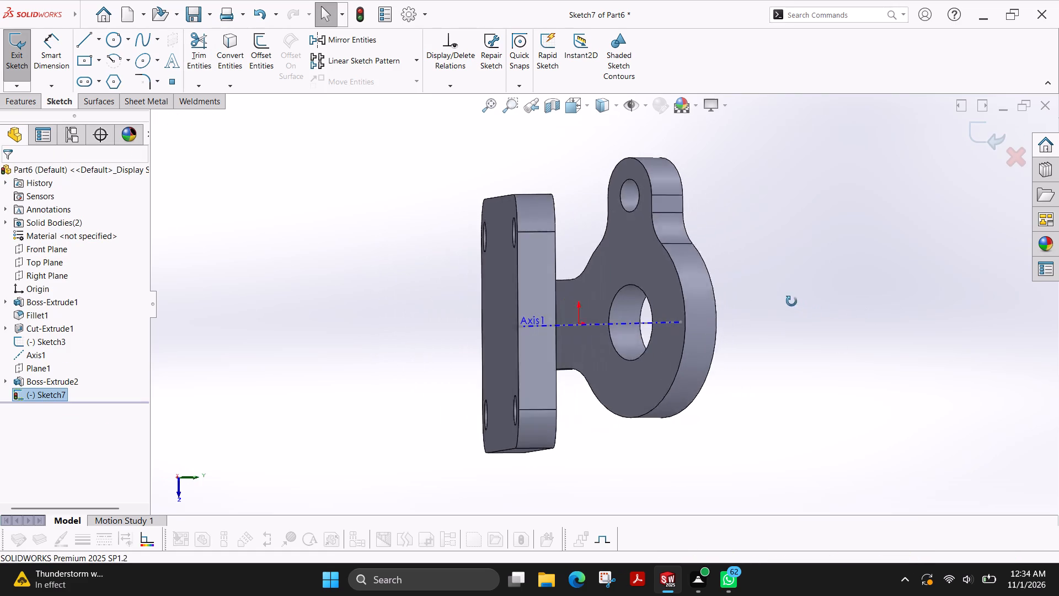
pyautogui.moveTo(791, 301); pyautogui.dragTo(780, 291, button='middle')
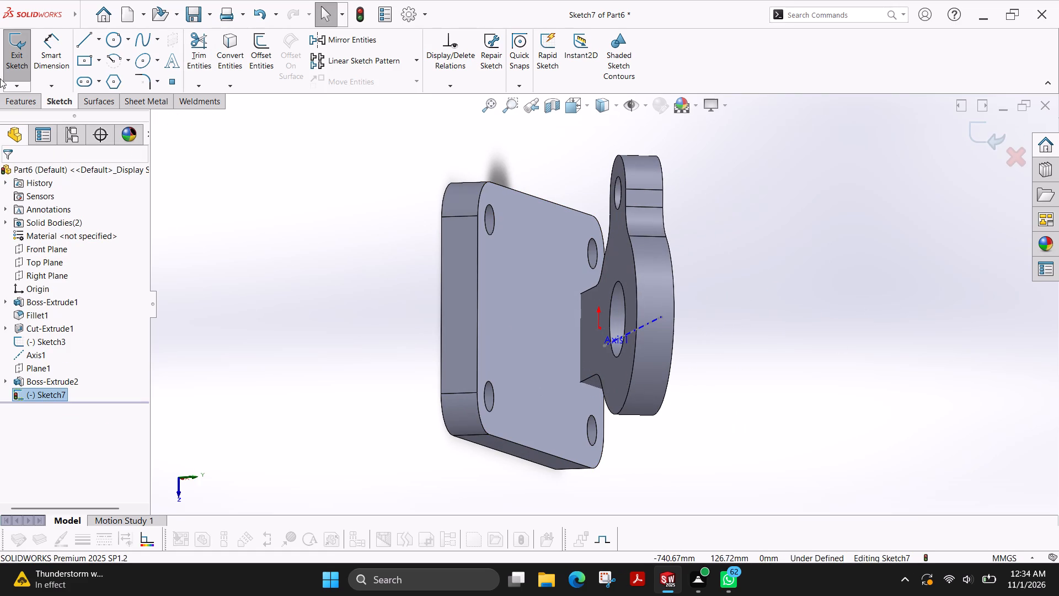
pyautogui.click(19, 55)
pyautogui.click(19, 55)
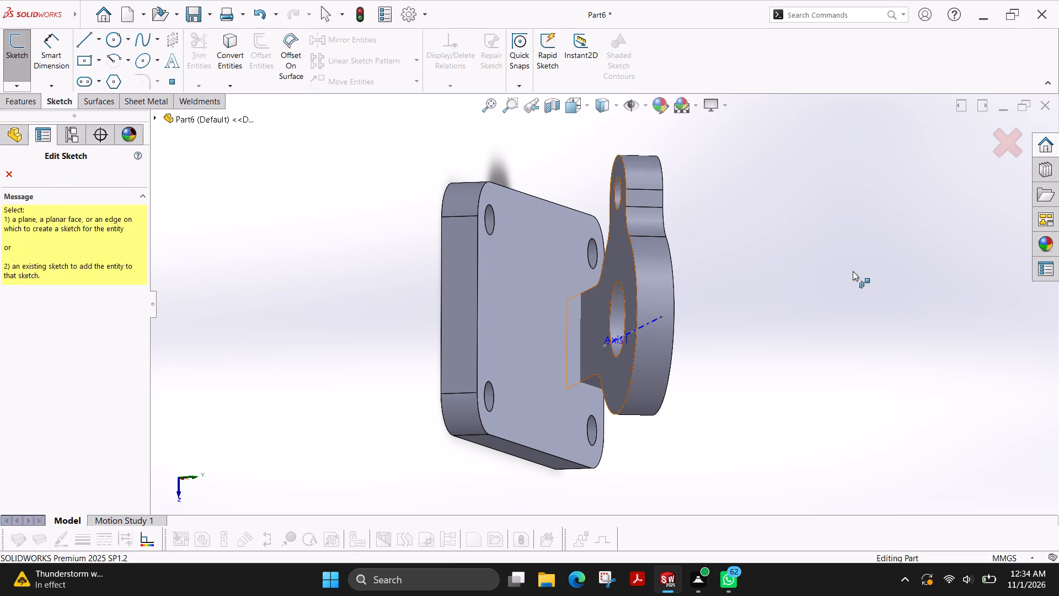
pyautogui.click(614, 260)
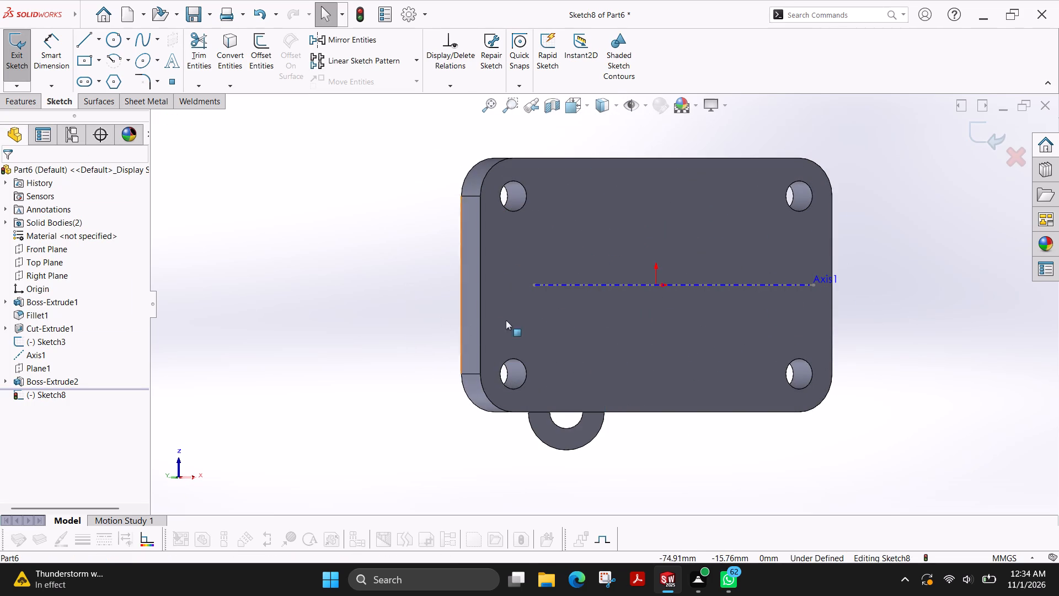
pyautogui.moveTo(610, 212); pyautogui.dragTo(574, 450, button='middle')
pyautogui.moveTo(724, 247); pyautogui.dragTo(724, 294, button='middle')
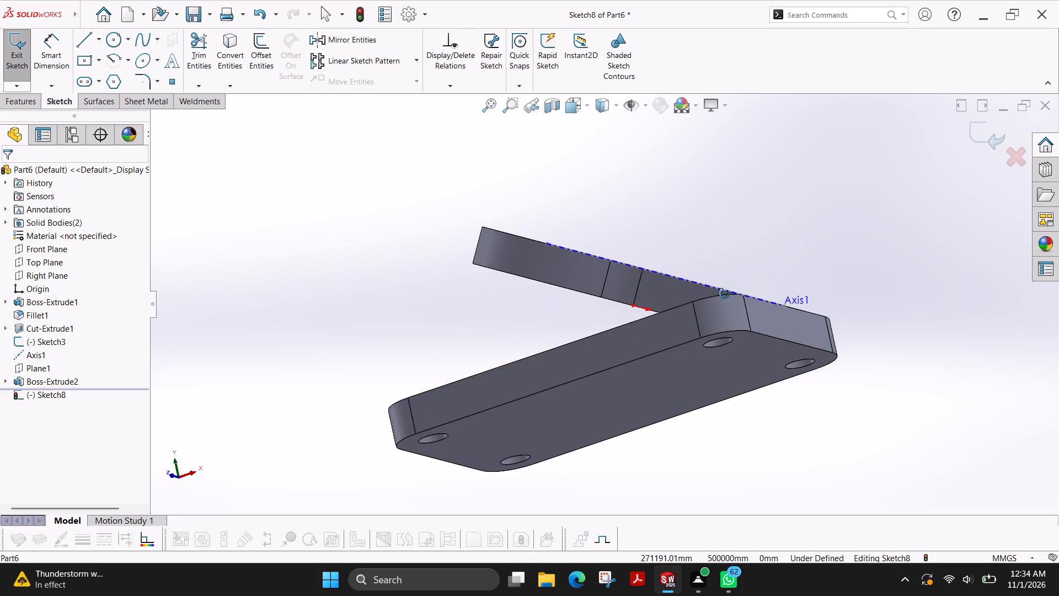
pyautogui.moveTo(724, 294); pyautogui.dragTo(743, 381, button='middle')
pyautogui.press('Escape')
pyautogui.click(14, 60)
# Start a sketch on the arm's upper face and draw a 15 mm radius circle matching its central hole.
pyautogui.click(18, 52)
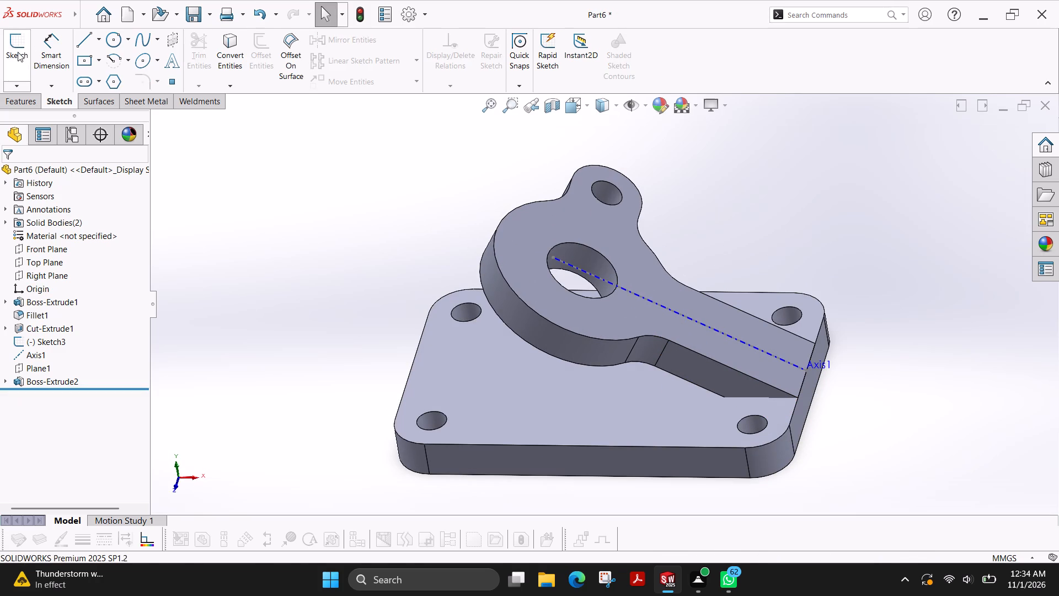
pyautogui.click(628, 246)
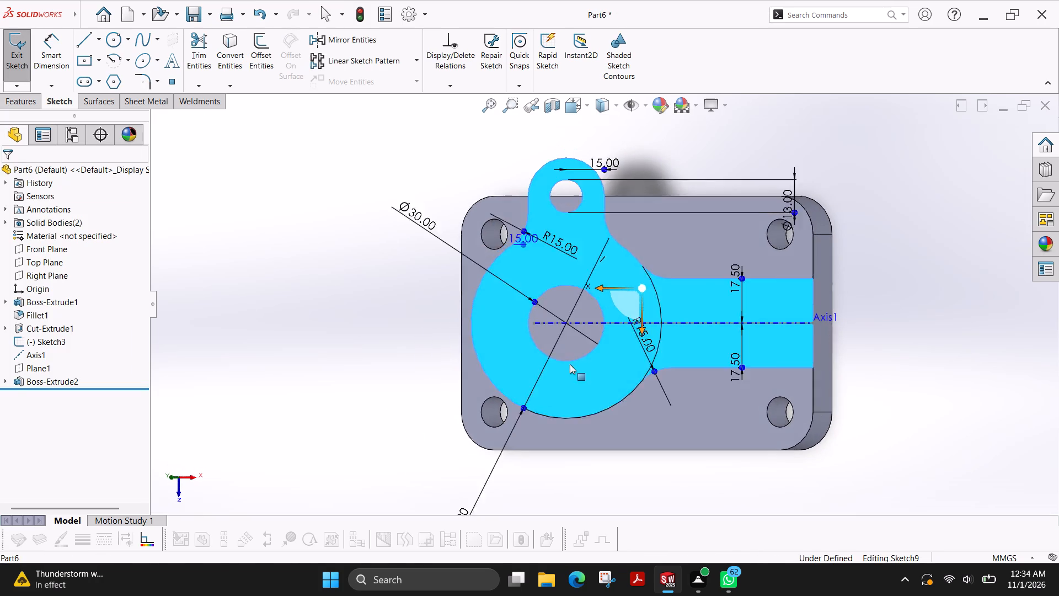
pyautogui.click(114, 40)
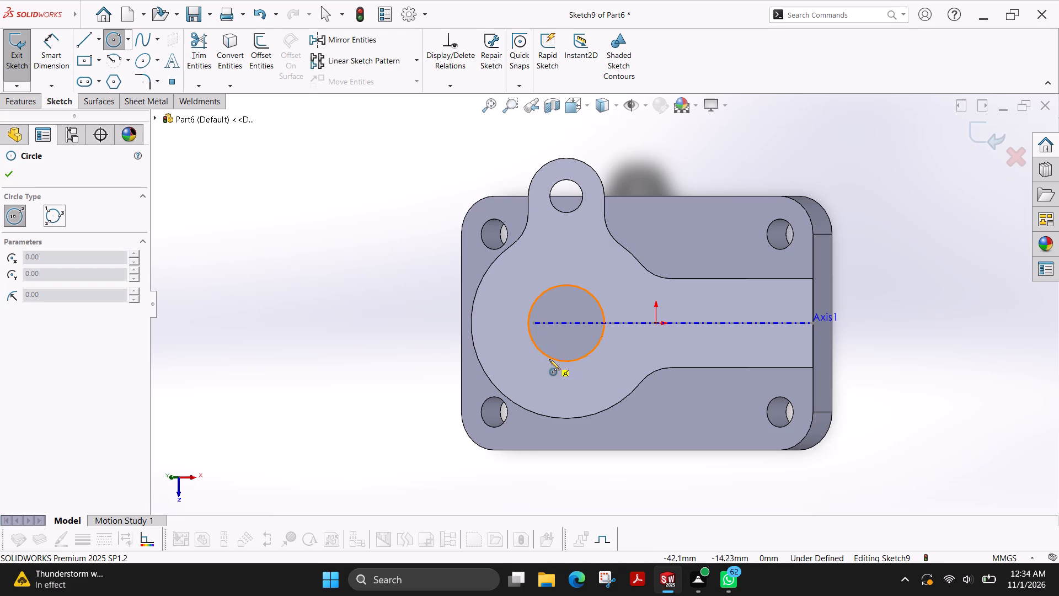
pyautogui.click(566, 323)
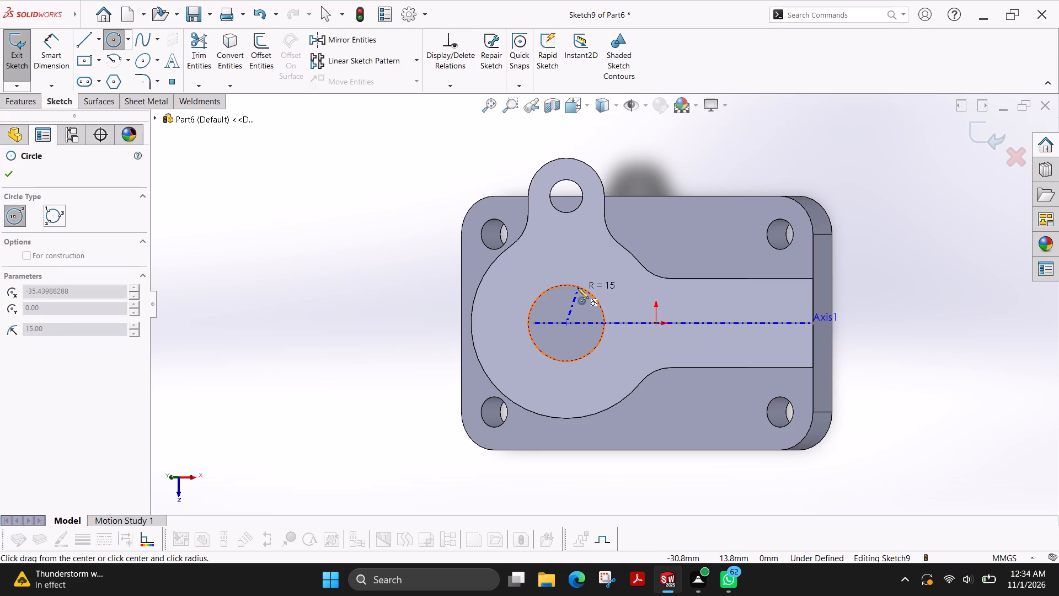
pyautogui.click(578, 288)
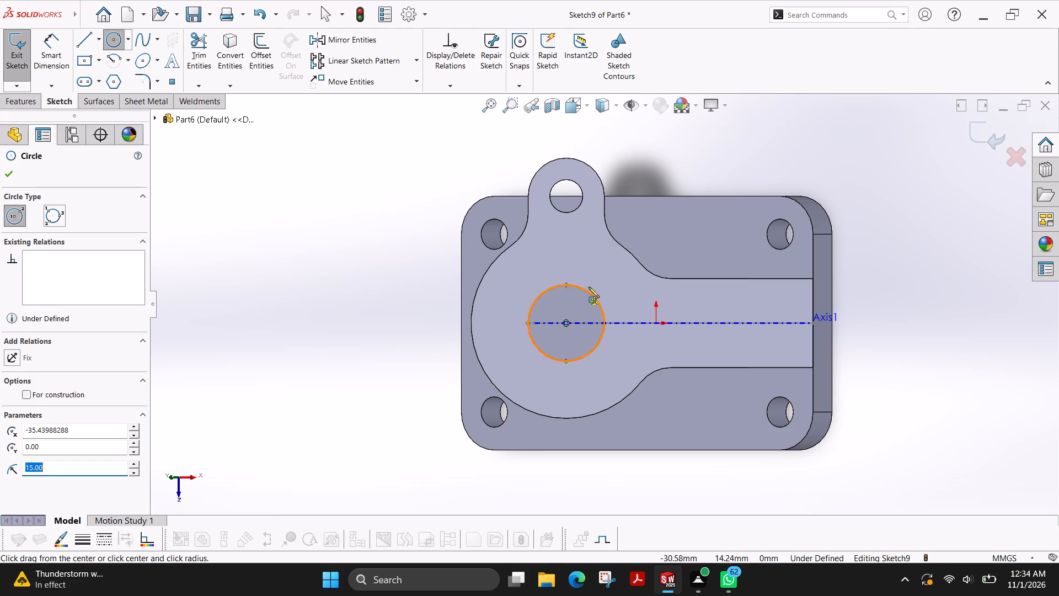
# Draw a larger concentric circle around the hole circle and dimension its diameter to 50 mm.
pyautogui.click(566, 324)
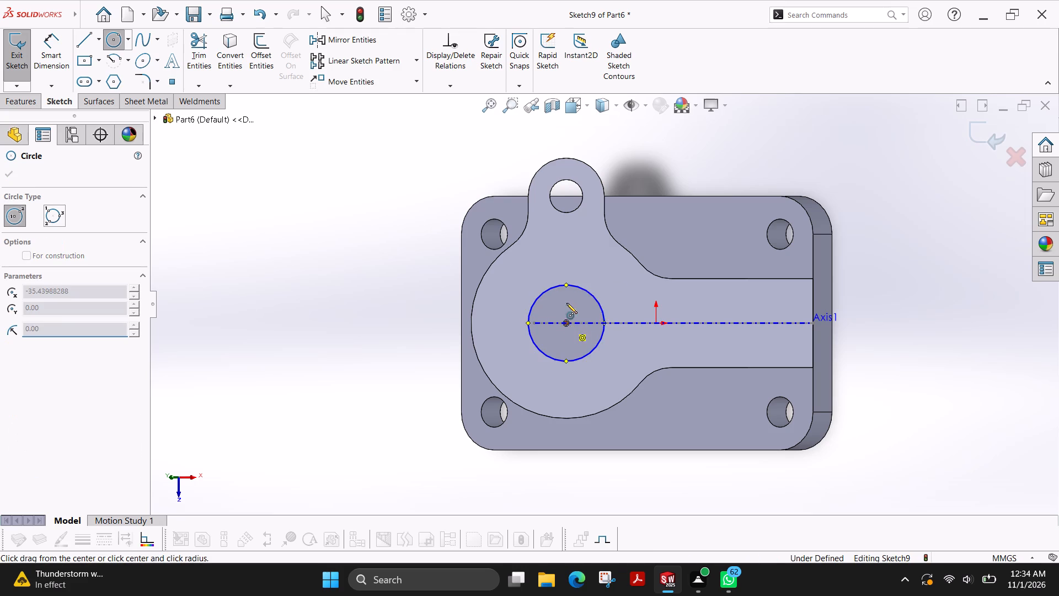
pyautogui.click(596, 275)
pyautogui.click(55, 74)
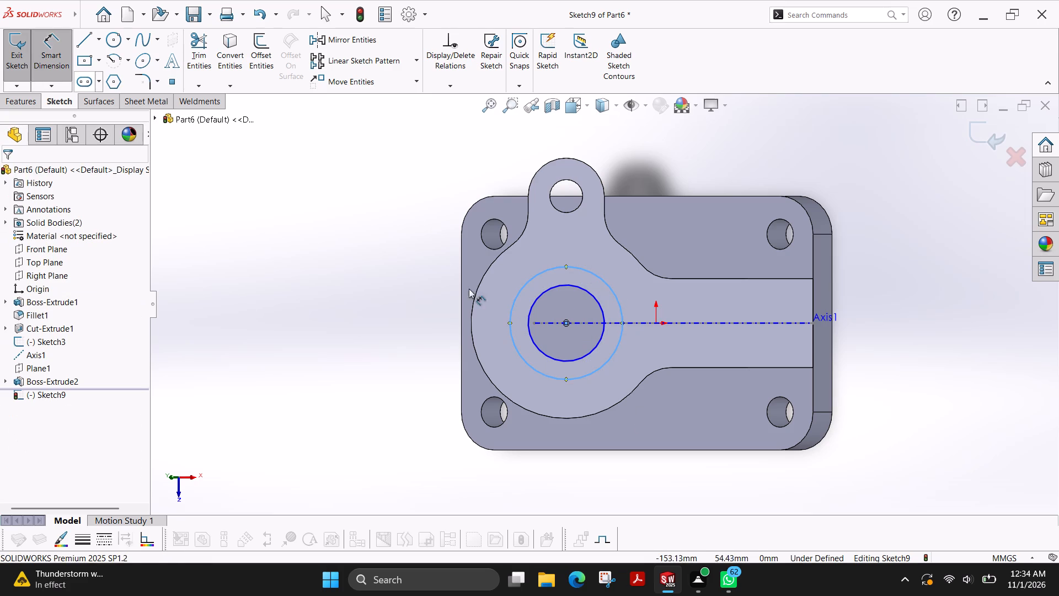
pyautogui.click(533, 280)
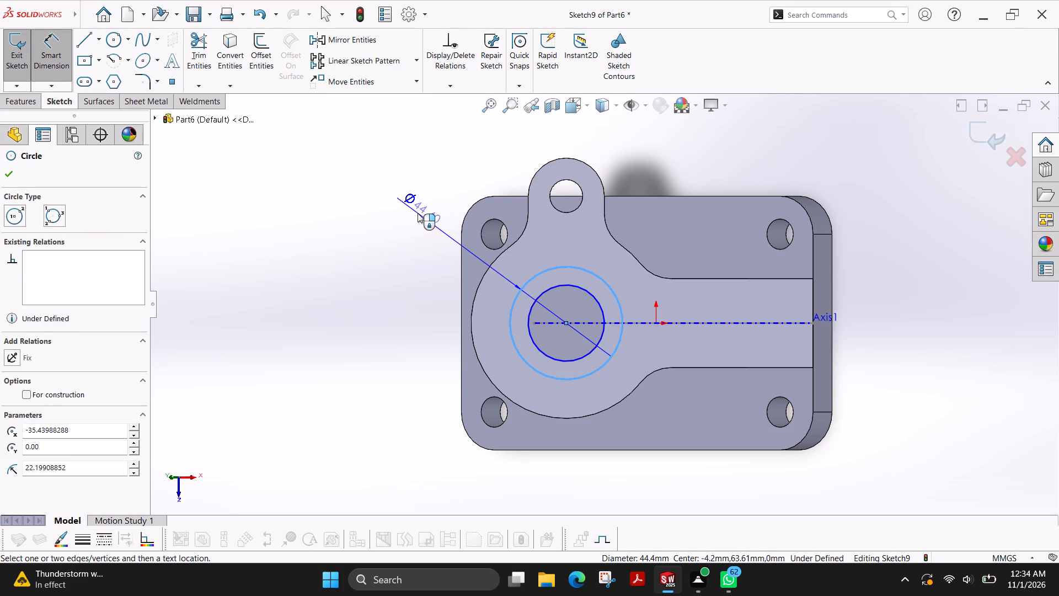
pyautogui.click(418, 213)
pyautogui.write('50')
pyautogui.press('Return')
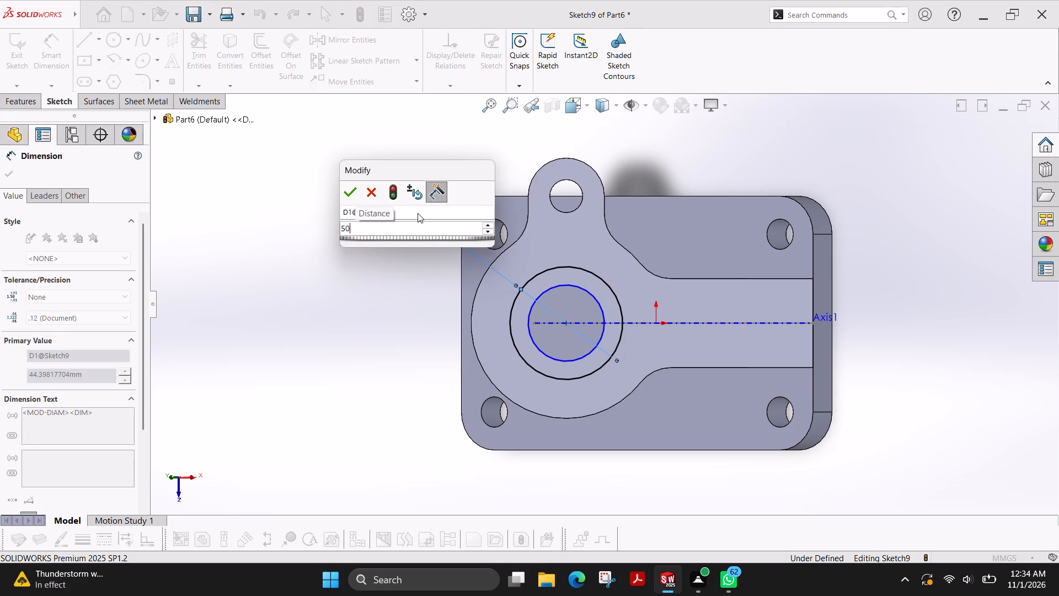
# Draw a horizontal line from the circles' centre to the arm's straight end edge and offset it 7.5 mm bi-directionally.
pyautogui.click(78, 37)
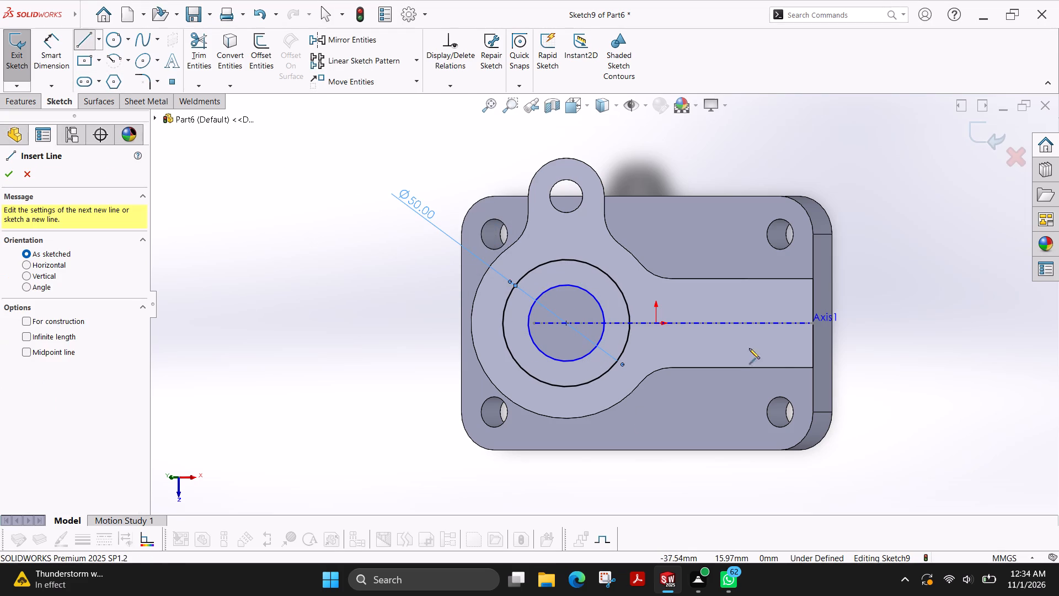
pyautogui.click(564, 323)
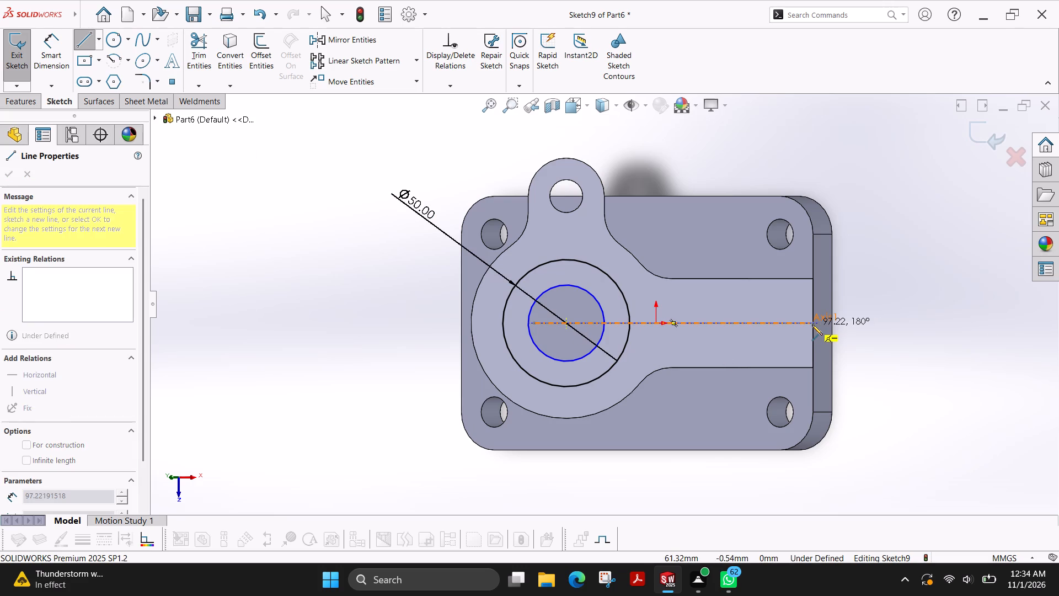
pyautogui.click(812, 324)
pyautogui.press('Escape')
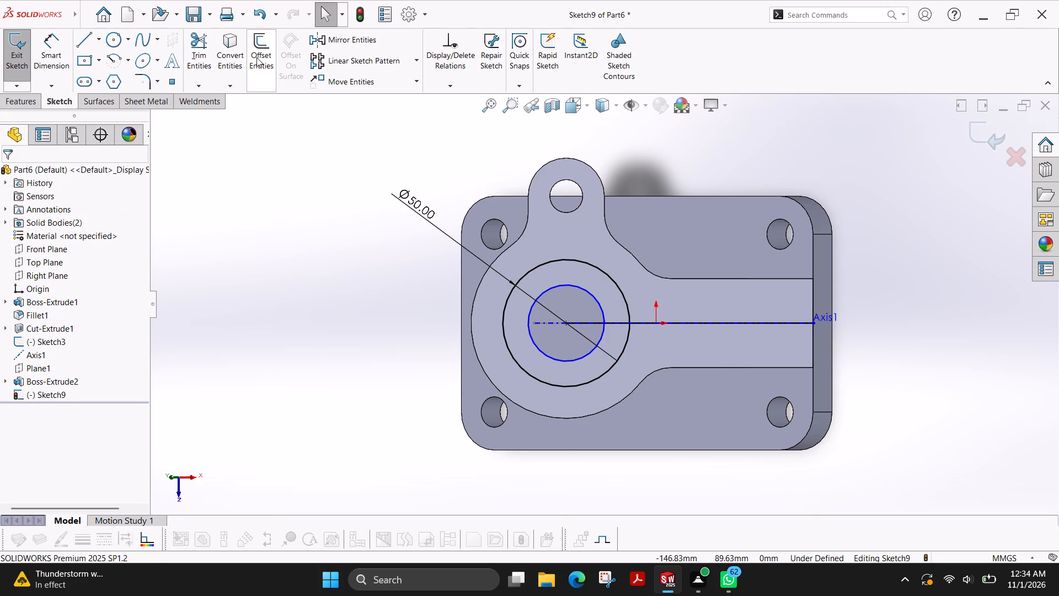
pyautogui.click(258, 57)
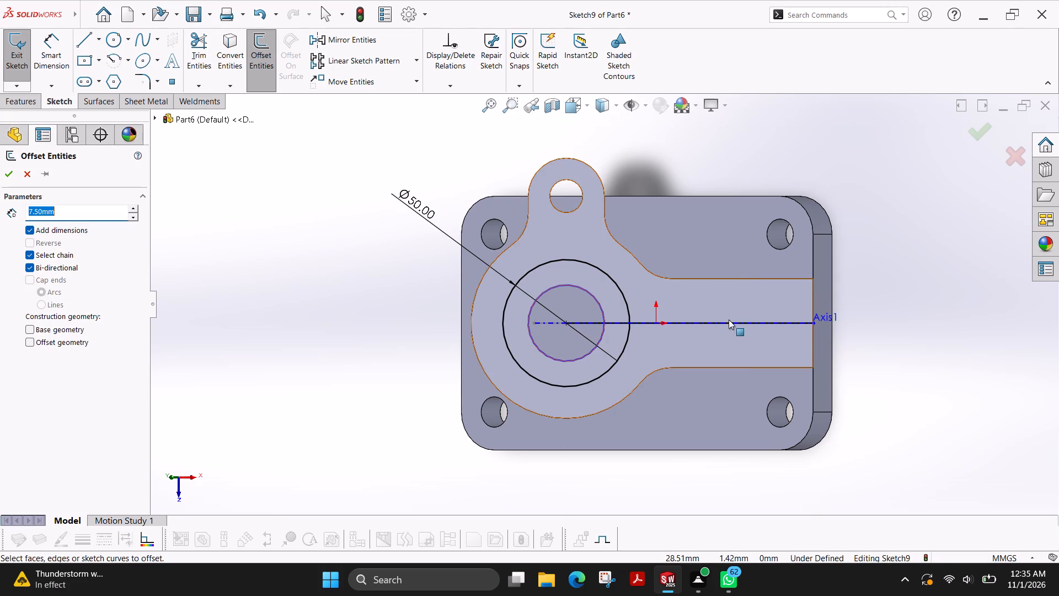
pyautogui.click(729, 321)
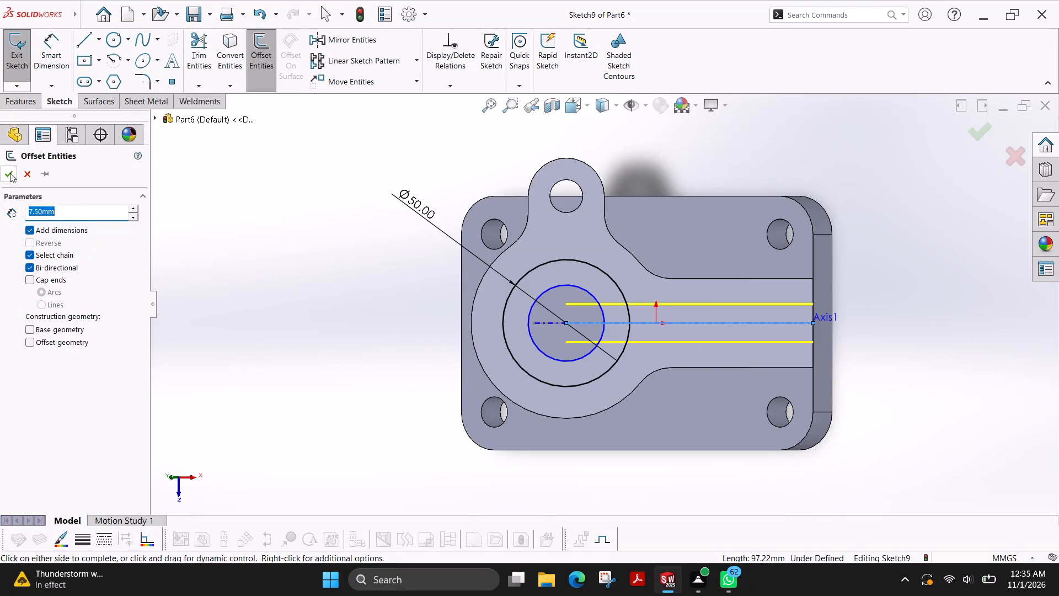
pyautogui.click(10, 173)
# Trim the line portions inside the 50 mm circle, the circle's arc between the offset lines, and the remaining centre line.
pyautogui.click(195, 57)
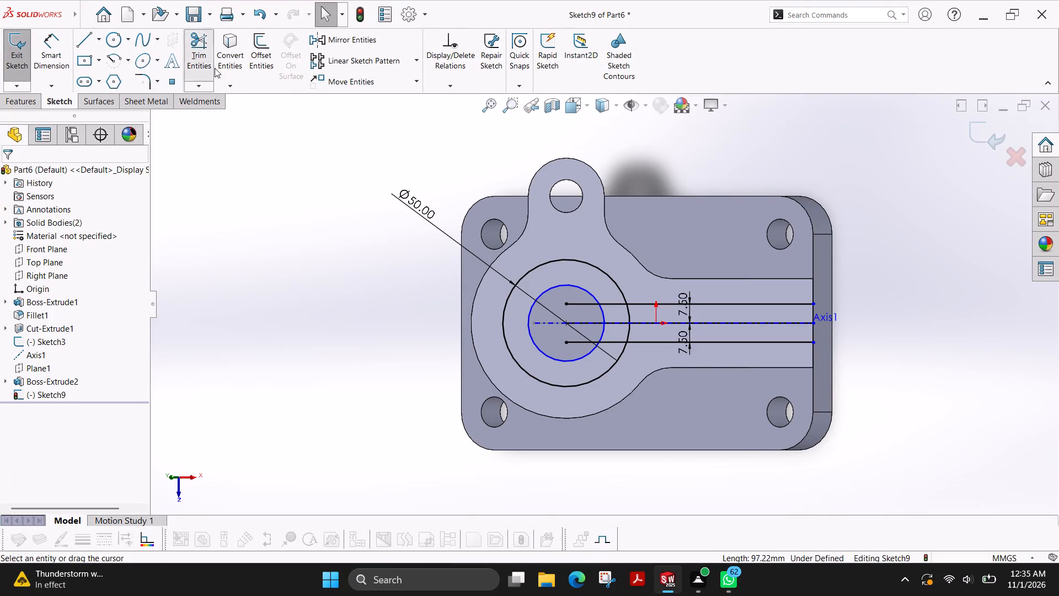
pyautogui.moveTo(578, 299); pyautogui.dragTo(576, 310)
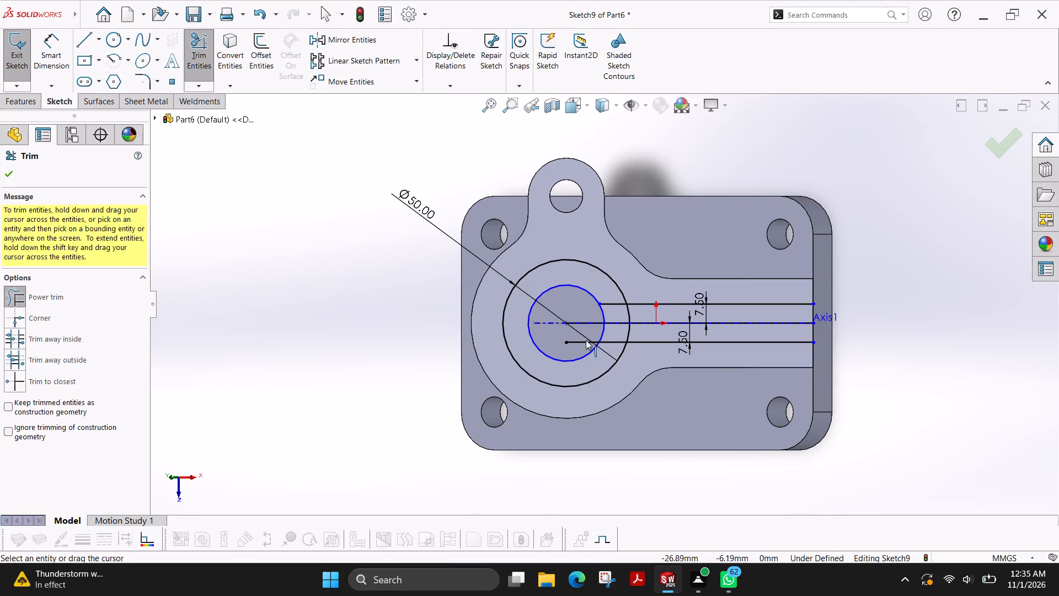
pyautogui.moveTo(573, 349); pyautogui.dragTo(579, 338)
pyautogui.moveTo(588, 308); pyautogui.dragTo(580, 342)
pyautogui.moveTo(603, 296); pyautogui.dragTo(612, 340)
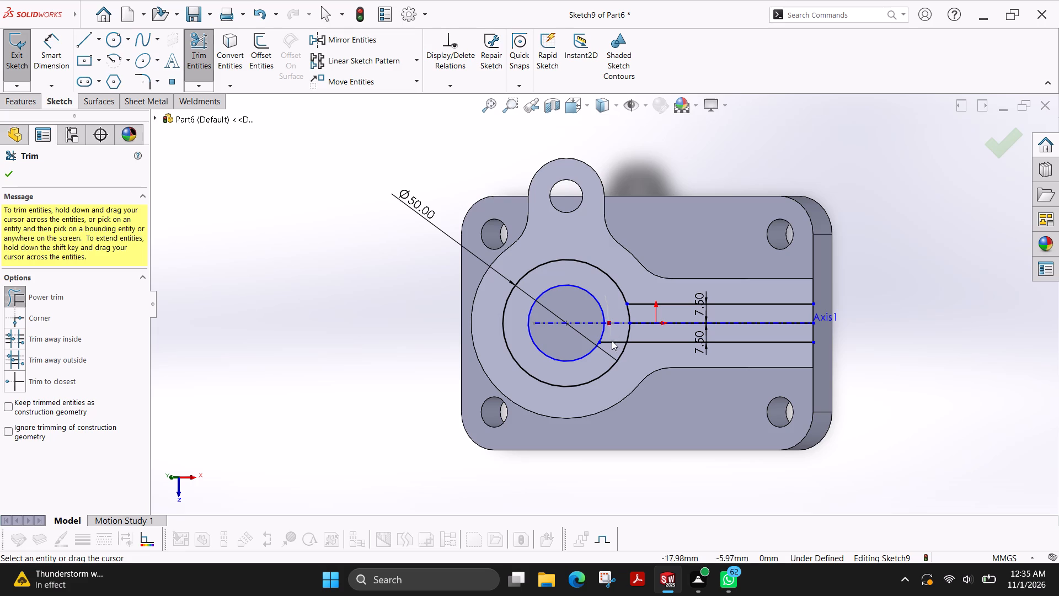
pyautogui.moveTo(612, 340); pyautogui.dragTo(611, 349)
pyautogui.moveTo(618, 336); pyautogui.dragTo(636, 334)
pyautogui.moveTo(624, 312); pyautogui.dragTo(628, 312)
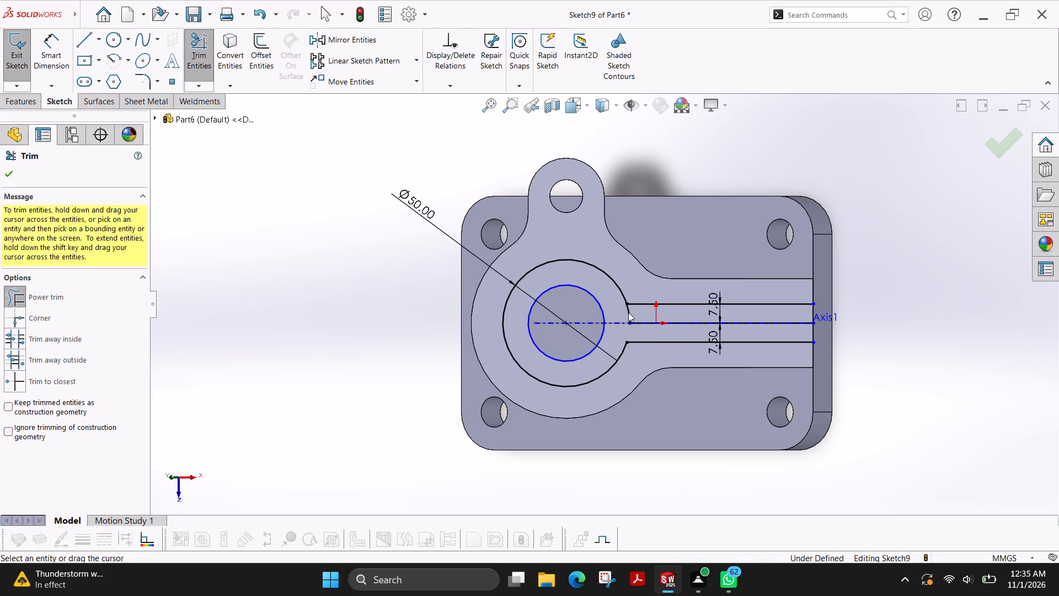
pyautogui.moveTo(628, 312); pyautogui.dragTo(640, 313)
pyautogui.moveTo(696, 314); pyautogui.dragTo(685, 327)
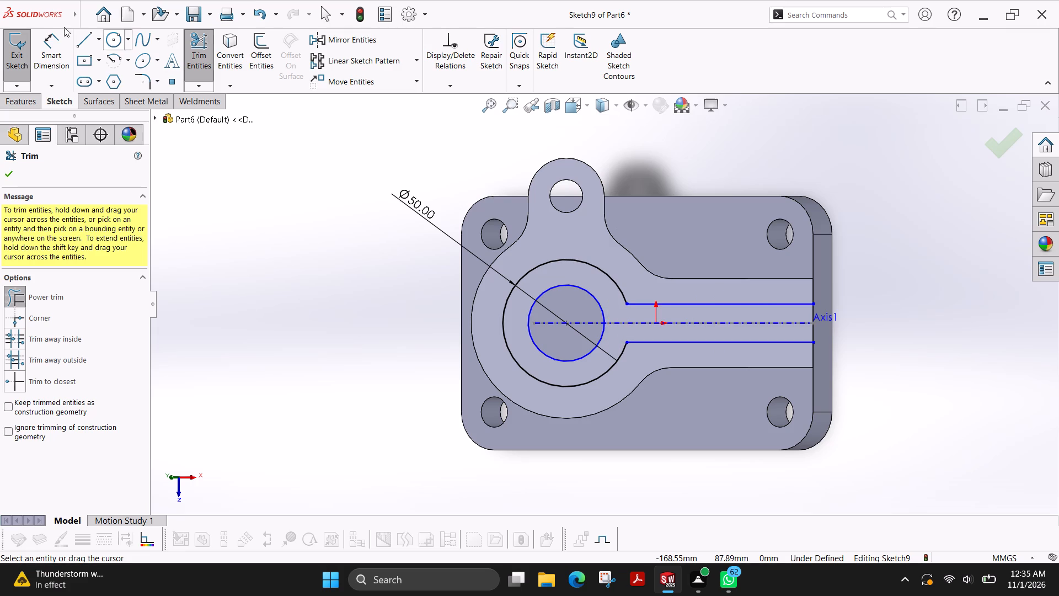
# Close the rib profile with a 15 mm vertical line joining the two offset lines at the arm's straight end.
pyautogui.click(85, 46)
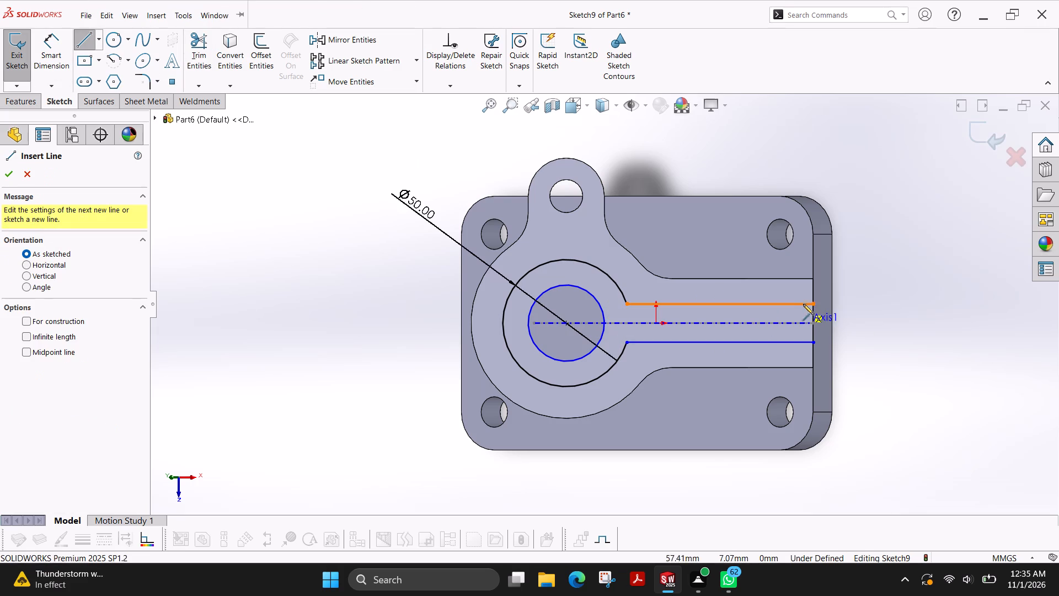
pyautogui.click(814, 306)
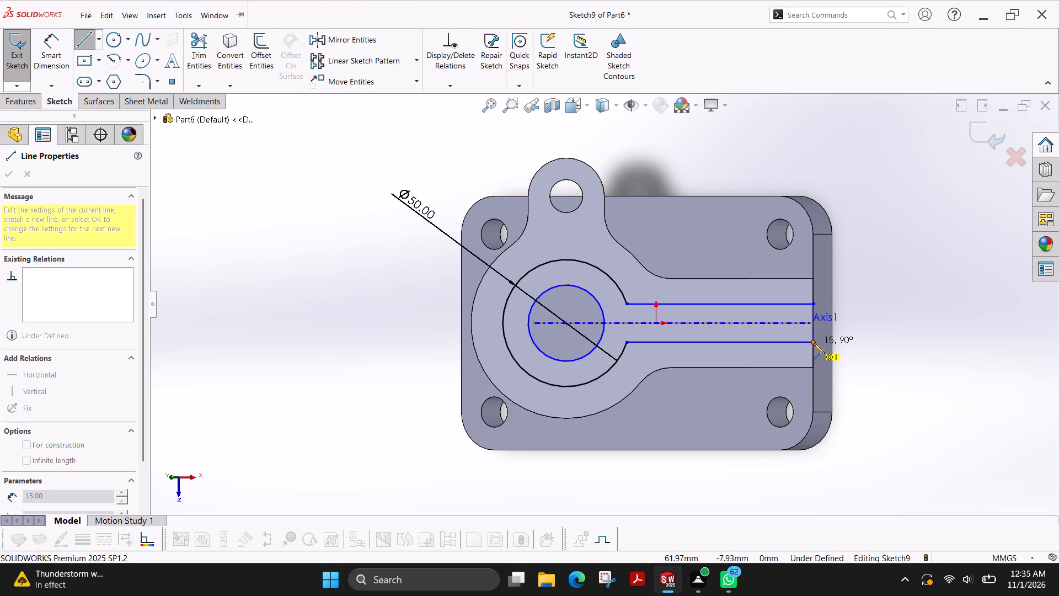
pyautogui.click(814, 343)
# Extrude the closed boss and rib profile 175 mm blind, with the direction reversed toward the plate.
pyautogui.click(24, 103)
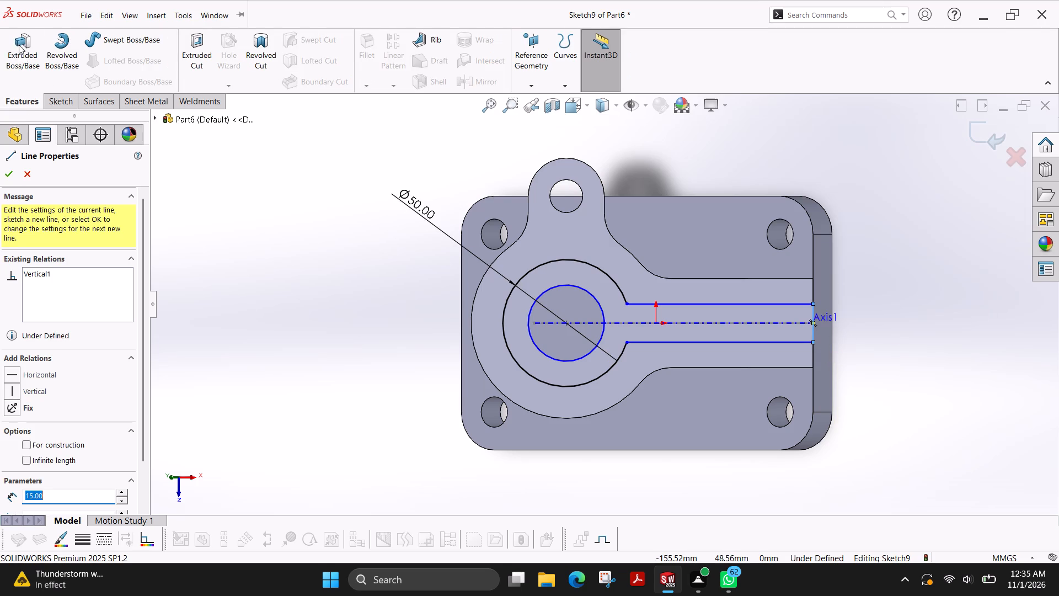
pyautogui.click(17, 44)
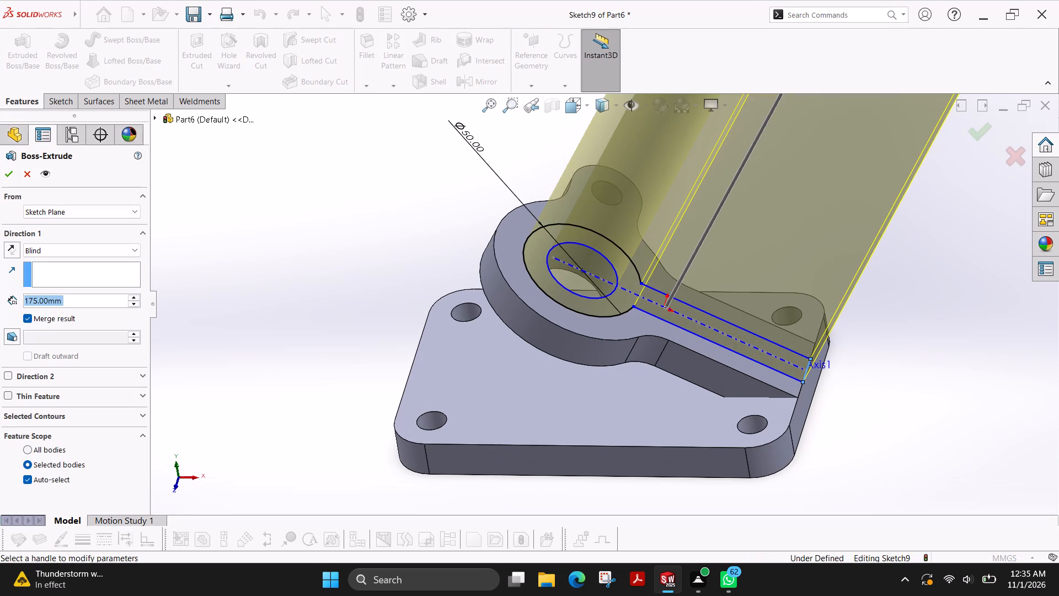
pyautogui.click(10, 250)
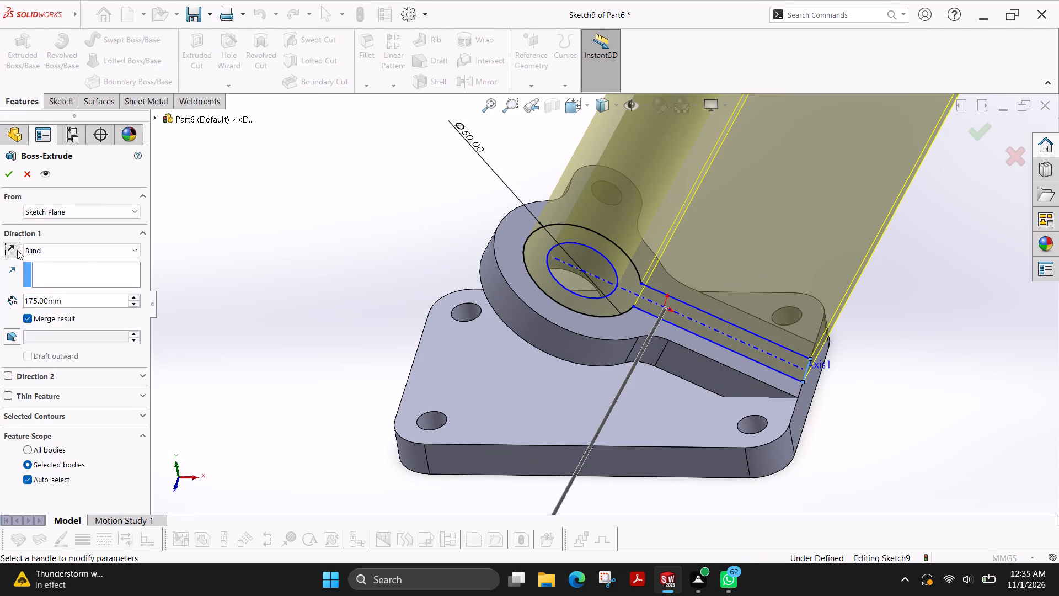
pyautogui.click(8, 174)
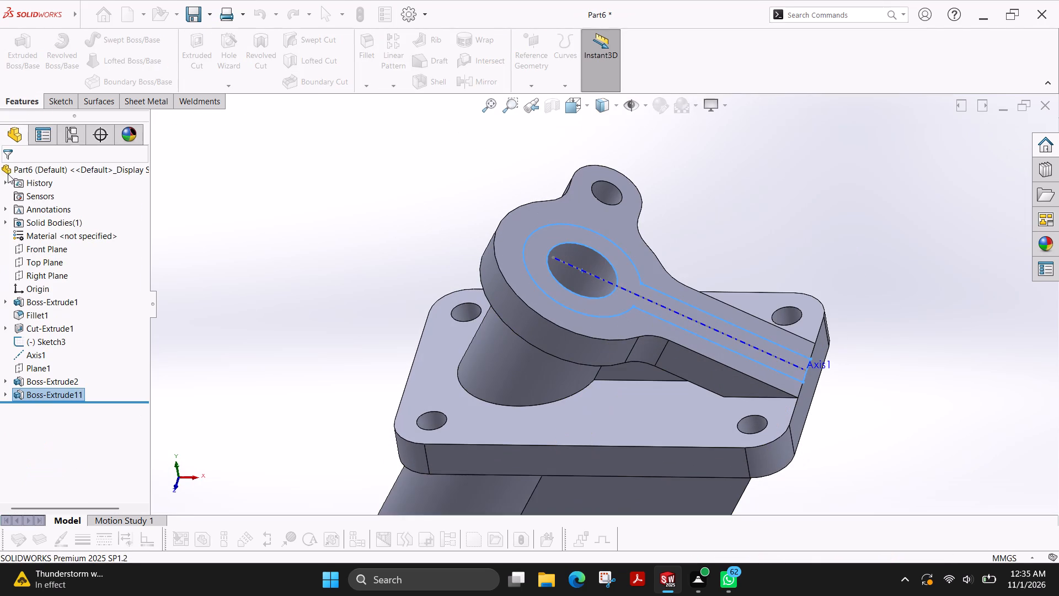
# Edit the boss and rib extrusion so it ends Up To Surface at the plate's top face.
pyautogui.rightClick(517, 360)
pyautogui.click(529, 304)
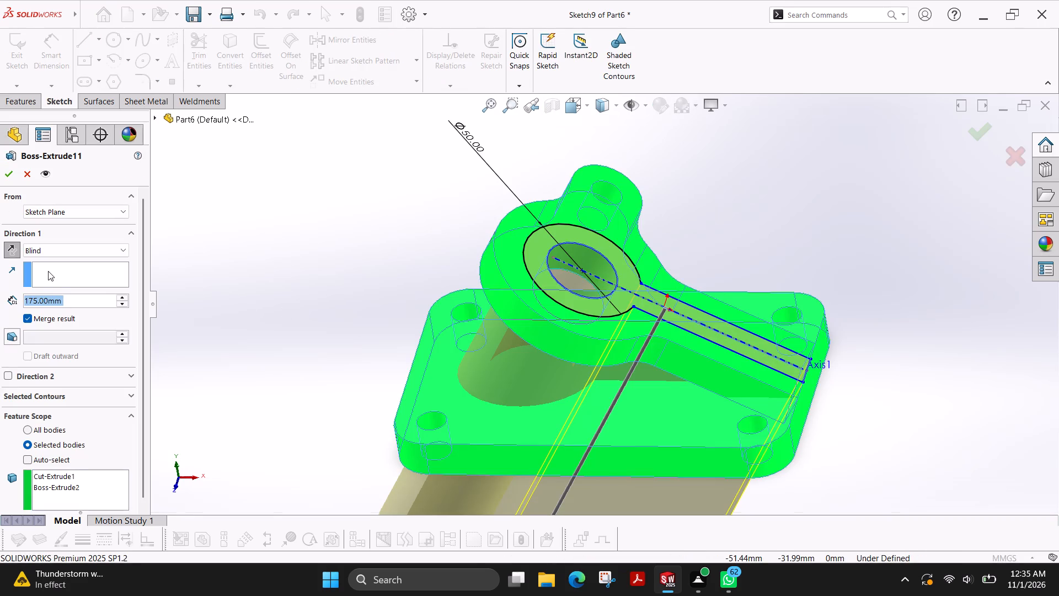
pyautogui.click(121, 304)
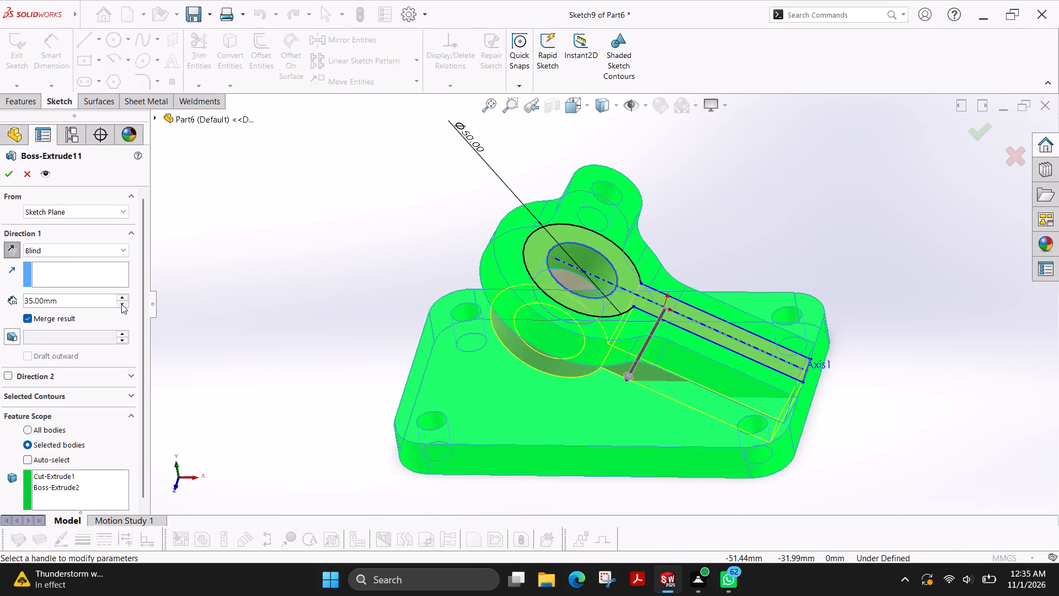
pyautogui.doubleClick(120, 299)
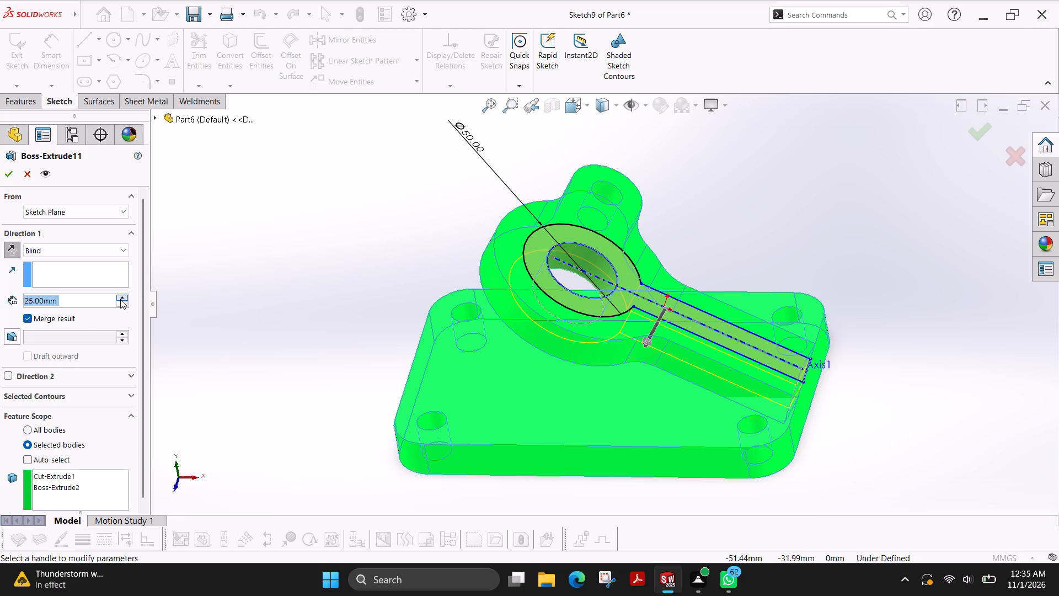
pyautogui.click(120, 299)
pyautogui.click(34, 253)
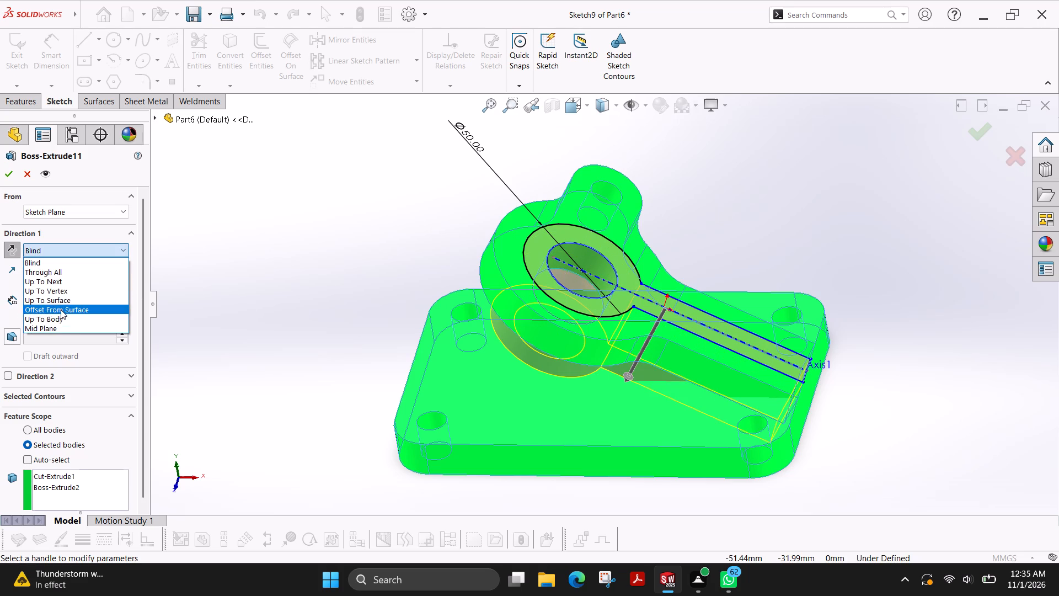
pyautogui.click(67, 303)
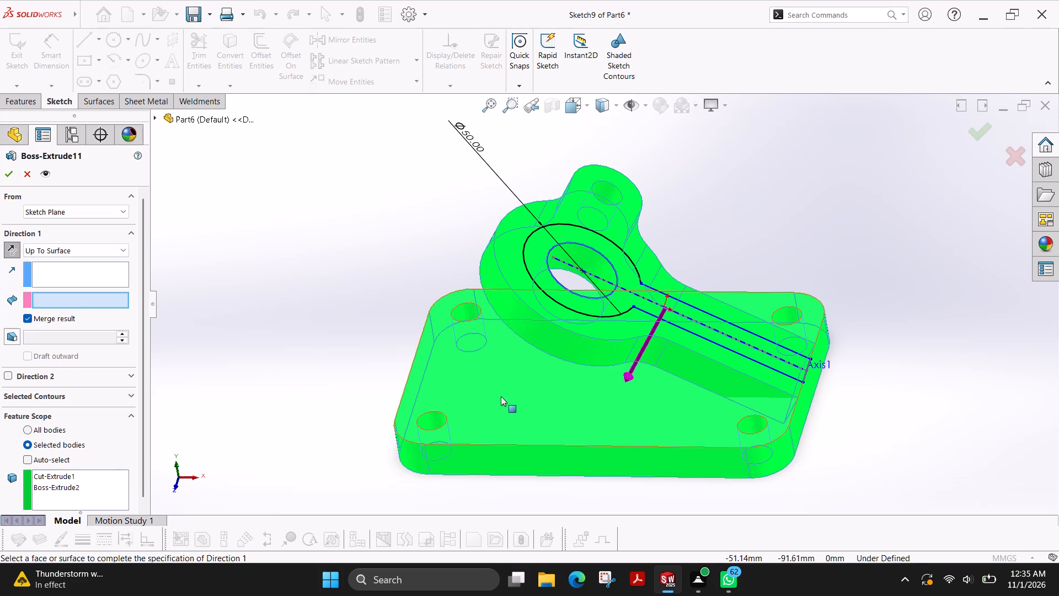
pyautogui.click(501, 396)
pyautogui.click(8, 176)
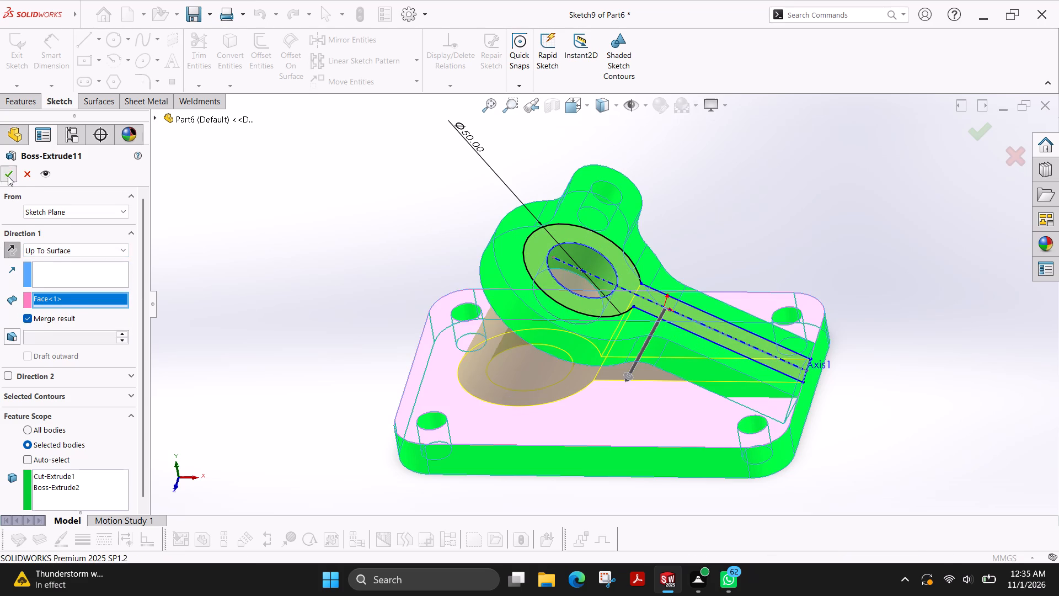
# Hide the reference axis Axis1 running along the arm.
pyautogui.moveTo(262, 297); pyautogui.dragTo(239, 326, button='middle')
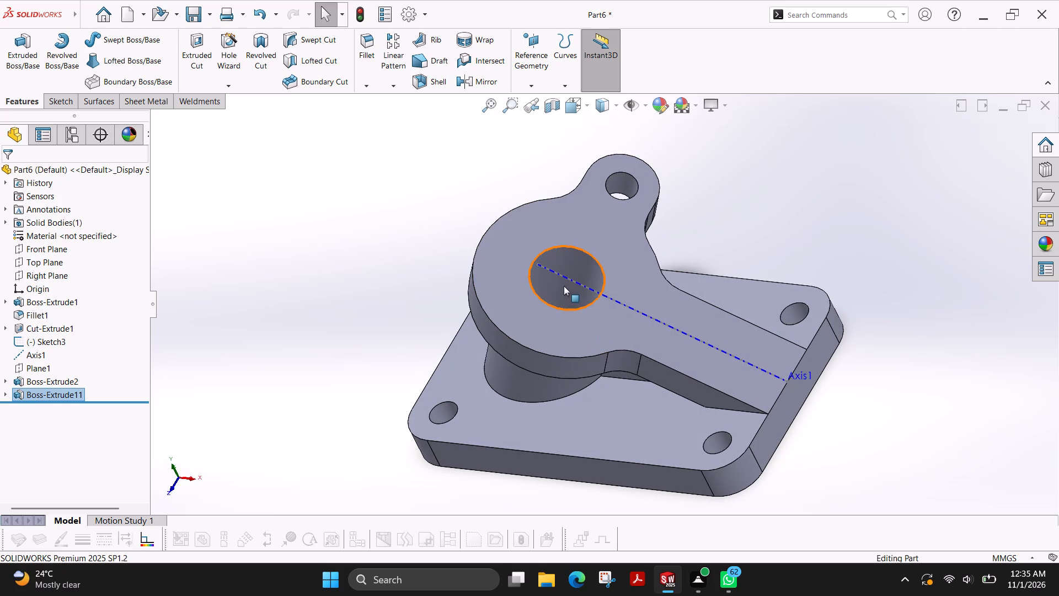
pyautogui.rightClick(570, 282)
pyautogui.click(596, 269)
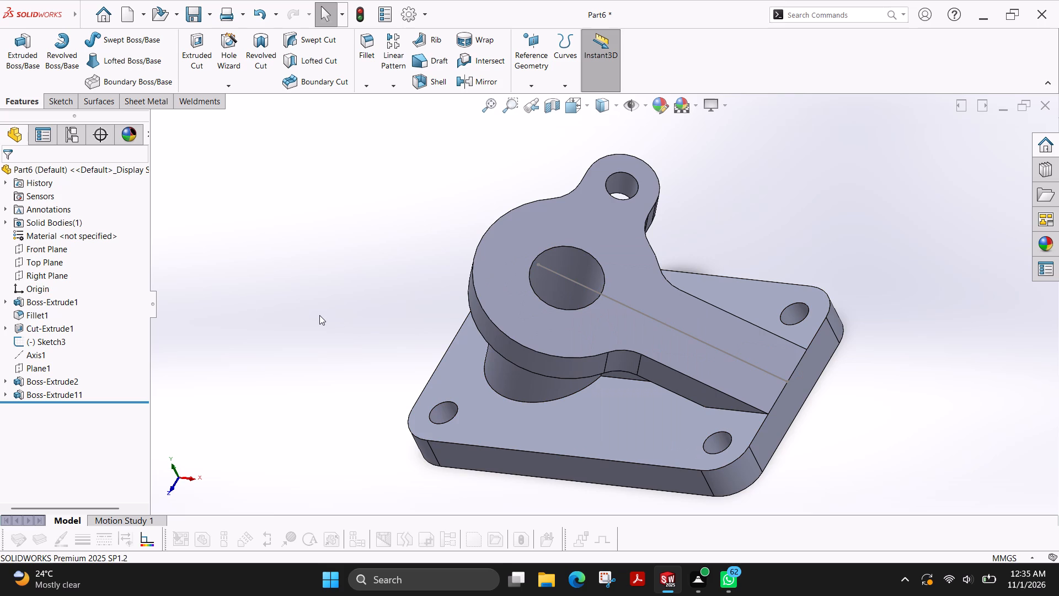
# Orient the part to the standard isometric view with the plate at the bottom.
pyautogui.click(589, 106)
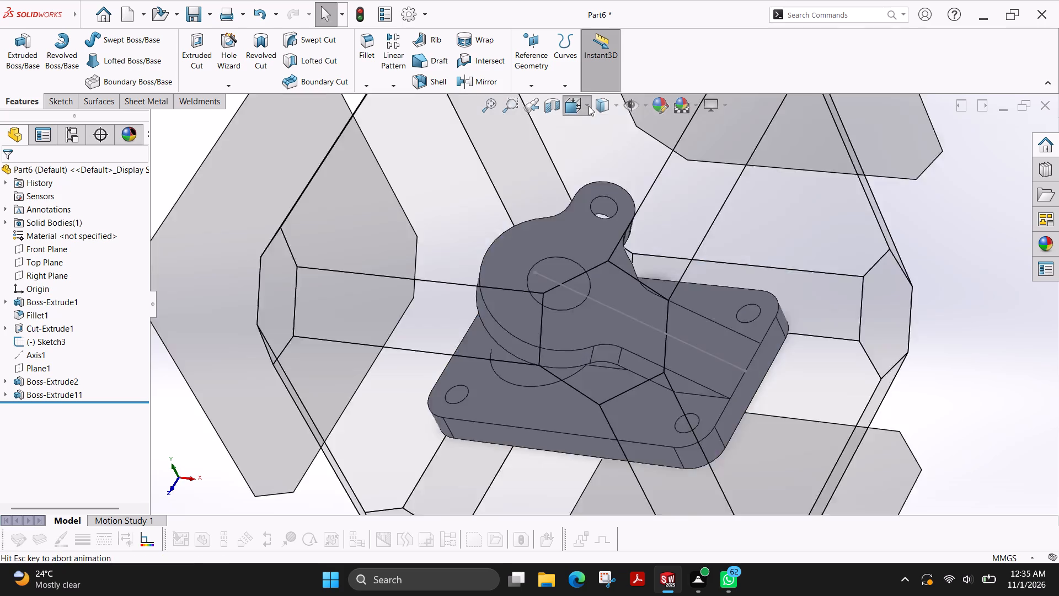
pyautogui.click(464, 360)
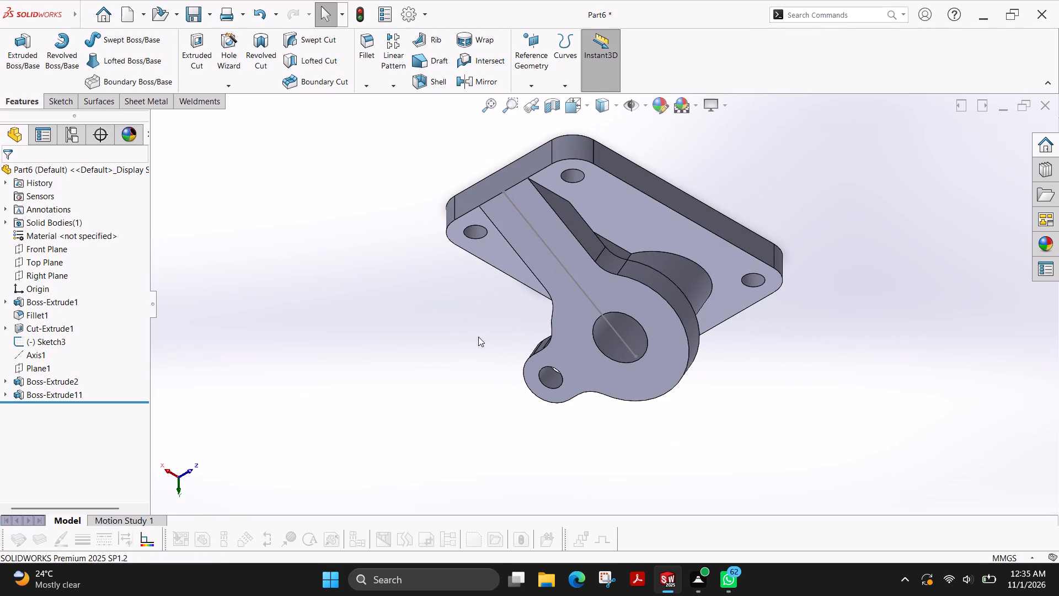
pyautogui.click(586, 109)
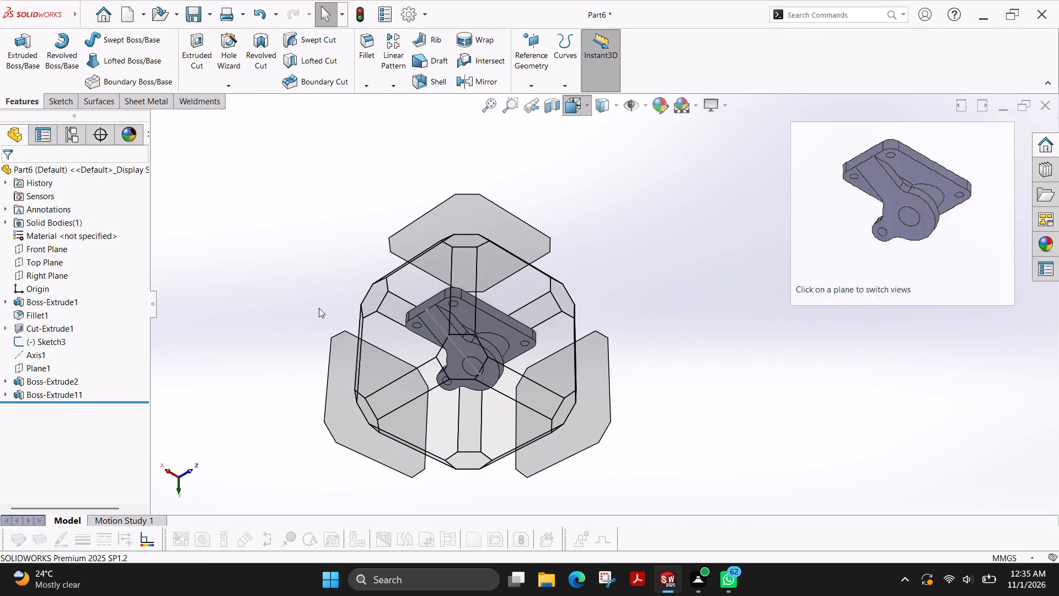
pyautogui.moveTo(370, 355); pyautogui.dragTo(379, 209, button='middle')
pyautogui.moveTo(375, 440); pyautogui.dragTo(387, 278, button='middle')
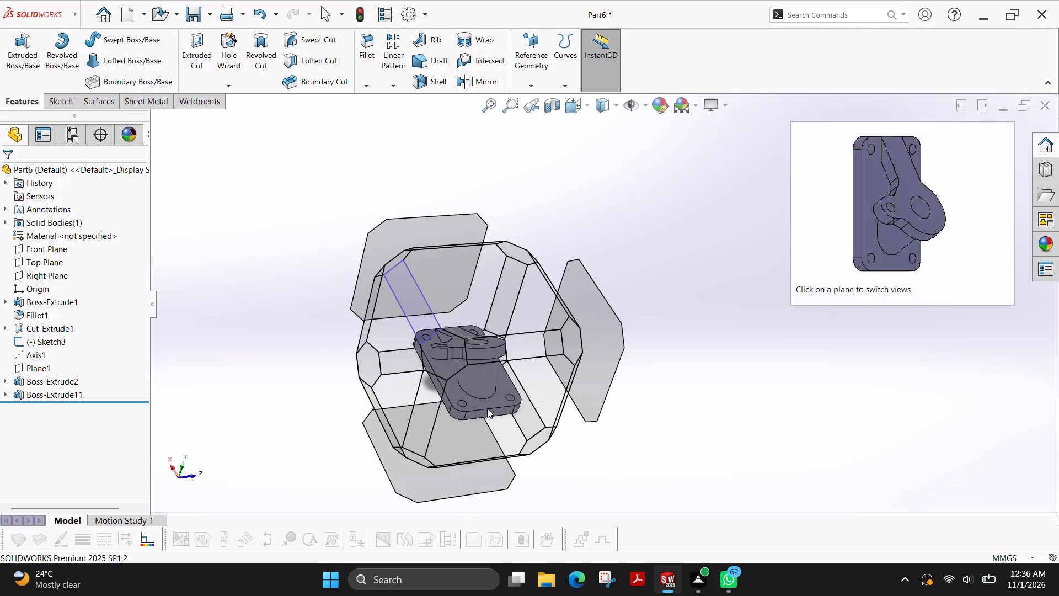
pyautogui.moveTo(477, 416); pyautogui.dragTo(340, 316, button='middle')
pyautogui.moveTo(559, 290); pyautogui.dragTo(523, 431, button='middle')
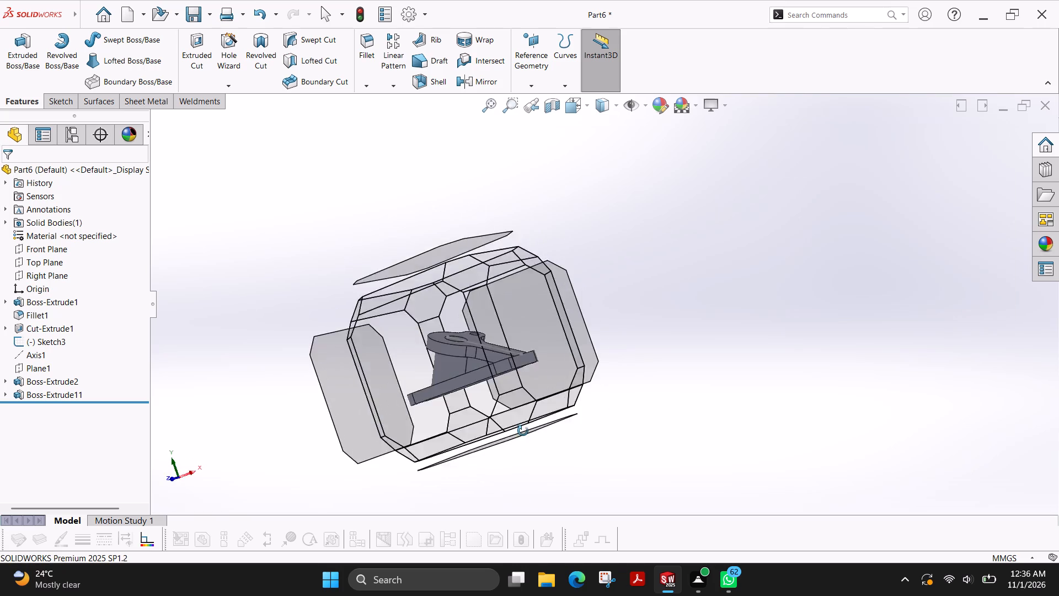
pyautogui.moveTo(523, 431); pyautogui.dragTo(522, 482, button='middle')
pyautogui.click(452, 336)
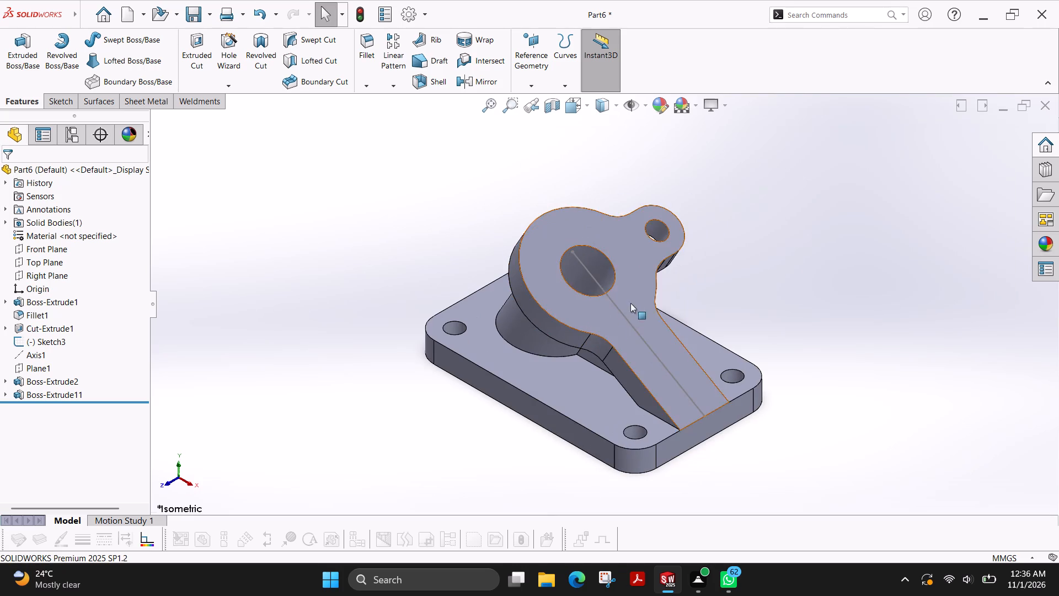
# Hide the leftover Sketch3 line along the arm's upper face.
pyautogui.rightClick(646, 345)
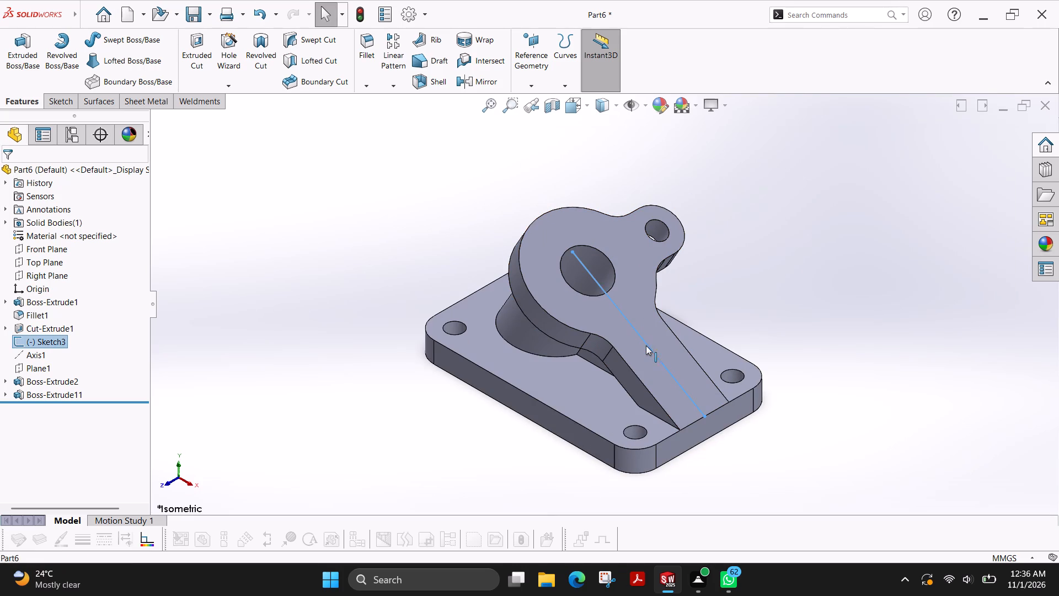
pyautogui.click(676, 329)
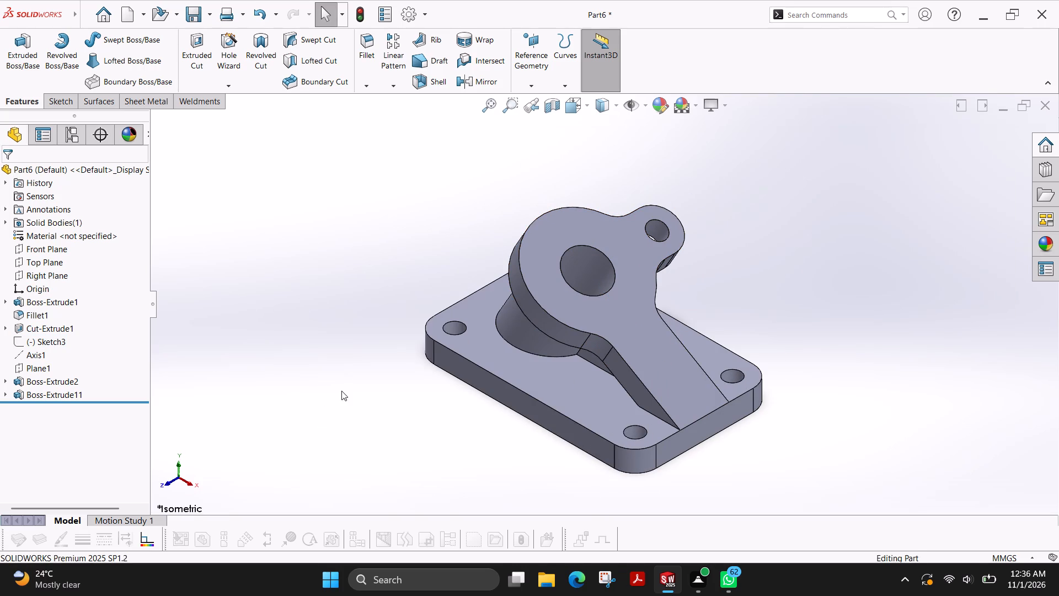
# Save the part as fujiPart148 in the Desktop folder fuji drawing file > solidworks.
pyautogui.hotkey('ctrl', 's')
pyautogui.click(143, 41)
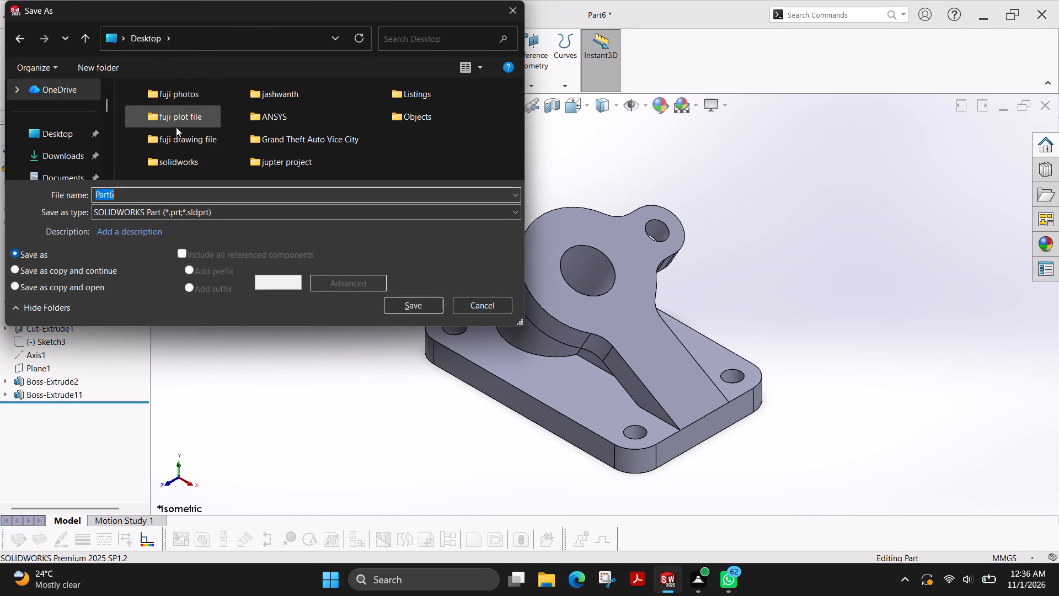
pyautogui.doubleClick(188, 140)
pyautogui.doubleClick(167, 117)
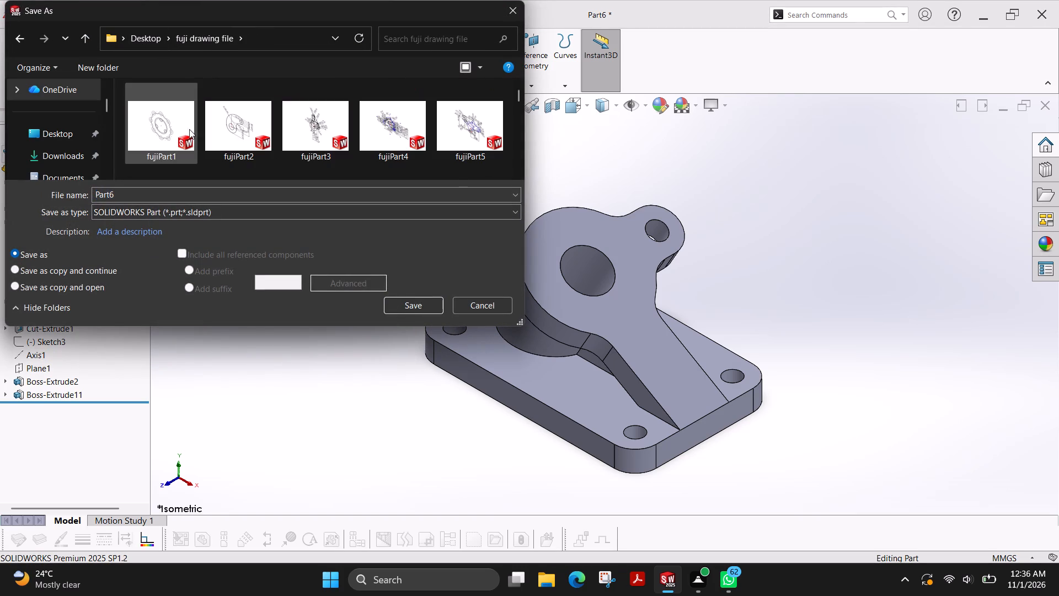
pyautogui.moveTo(518, 94); pyautogui.dragTo(520, 167)
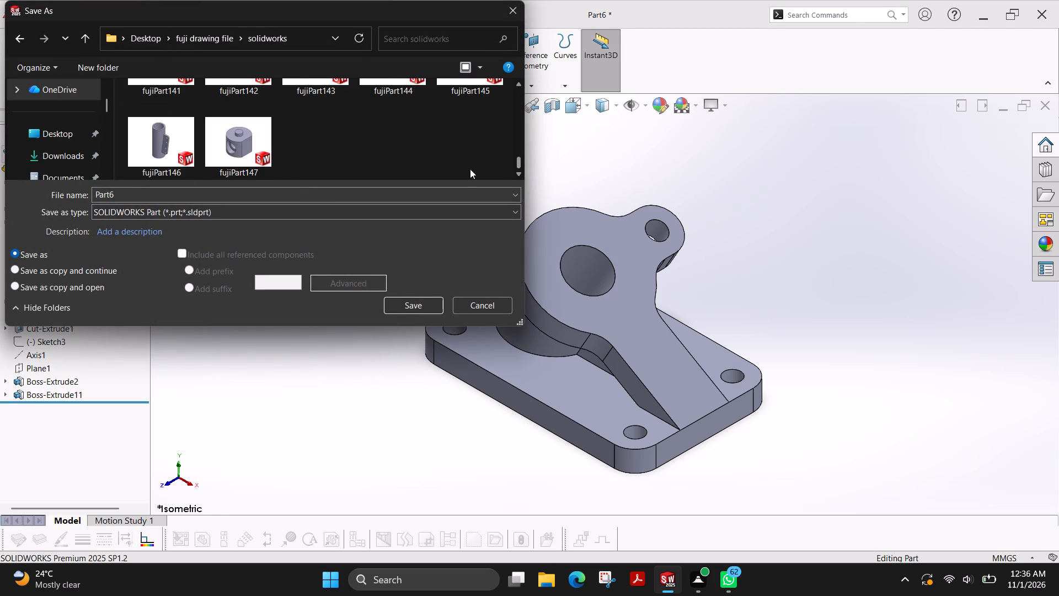
pyautogui.click(285, 198)
pyautogui.press('Right')
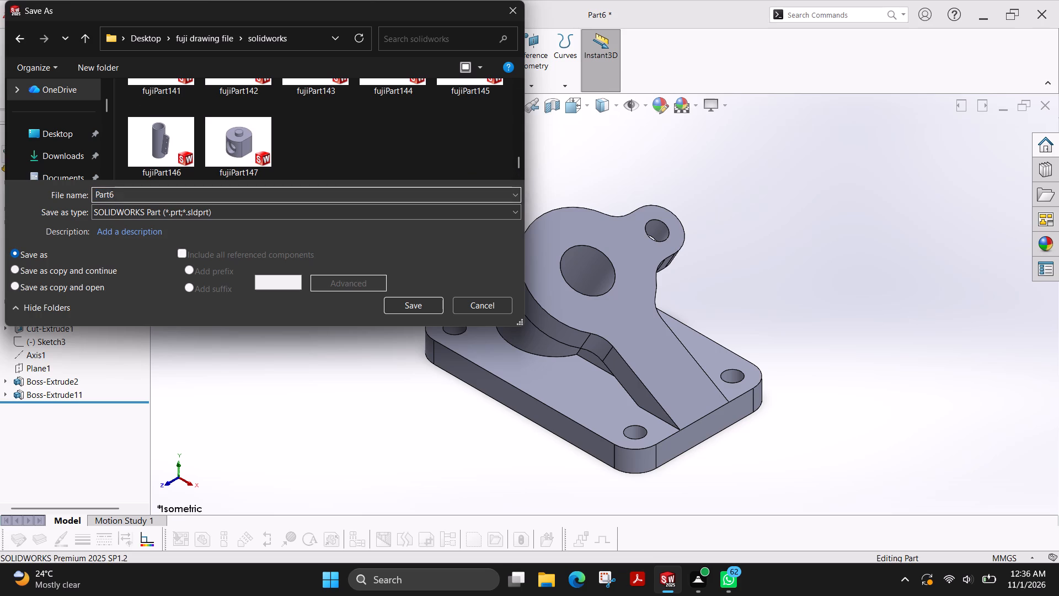
pyautogui.press('BackSpace')
pyautogui.write('148')
pyautogui.press('Left')
pyautogui.press('Left')
pyautogui.press('Left')
pyautogui.press('Left')
pyautogui.press('Left')
pyautogui.press('Left')
pyautogui.press('Left')
pyautogui.press('Left')
pyautogui.press('Left')
pyautogui.press('Left')
pyautogui.press('Left')
pyautogui.press('Left')
pyautogui.write('fuji')
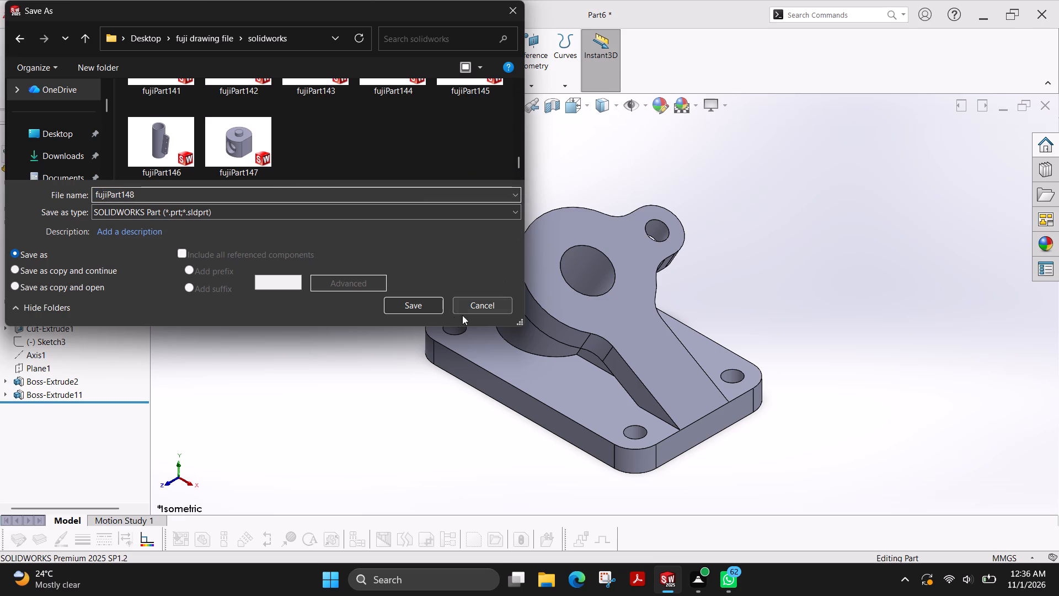
pyautogui.click(421, 309)
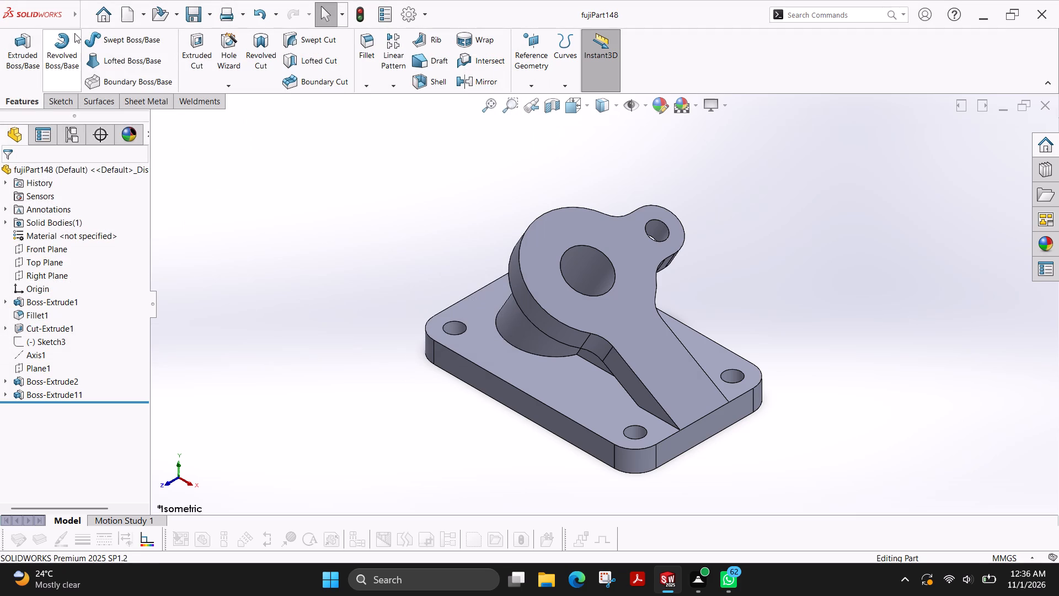
# Save fujiPart148 as an Adobe PDF in the Desktop folder fuji plot file > solid works.
pyautogui.click(124, 162)
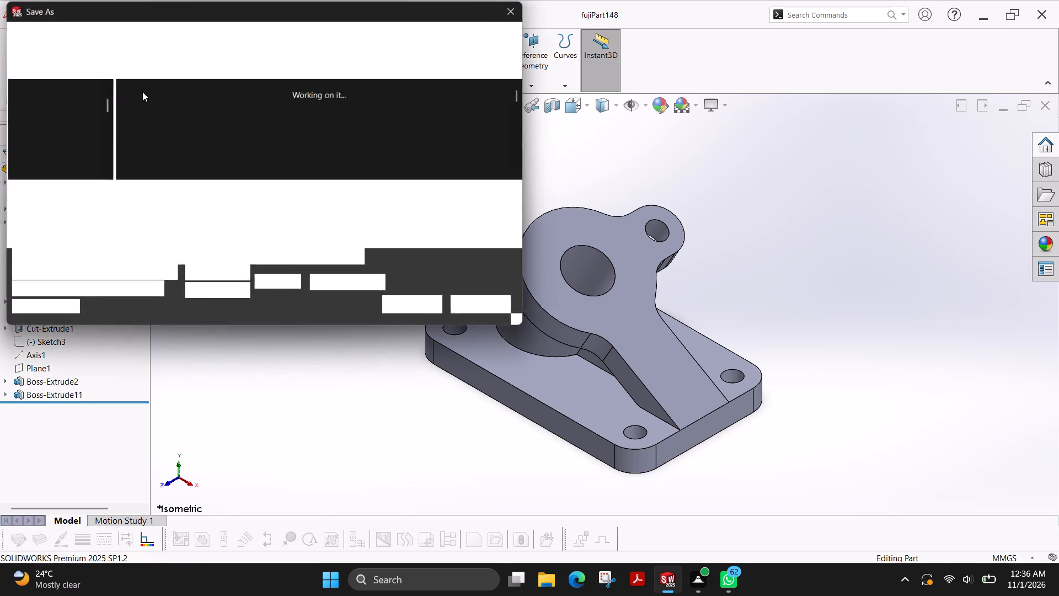
pyautogui.click(156, 40)
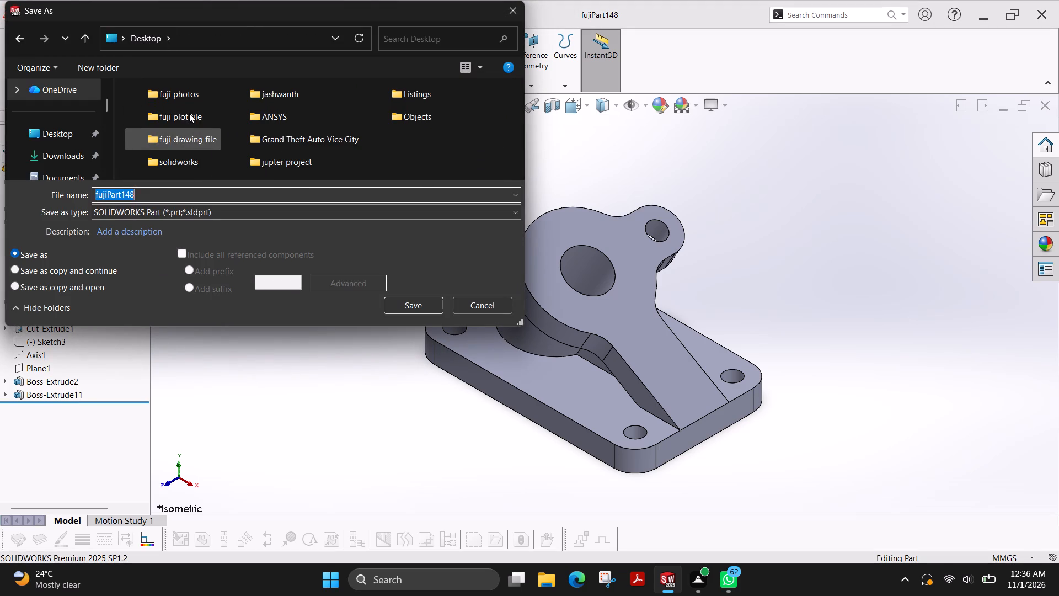
pyautogui.doubleClick(189, 113)
pyautogui.doubleClick(187, 113)
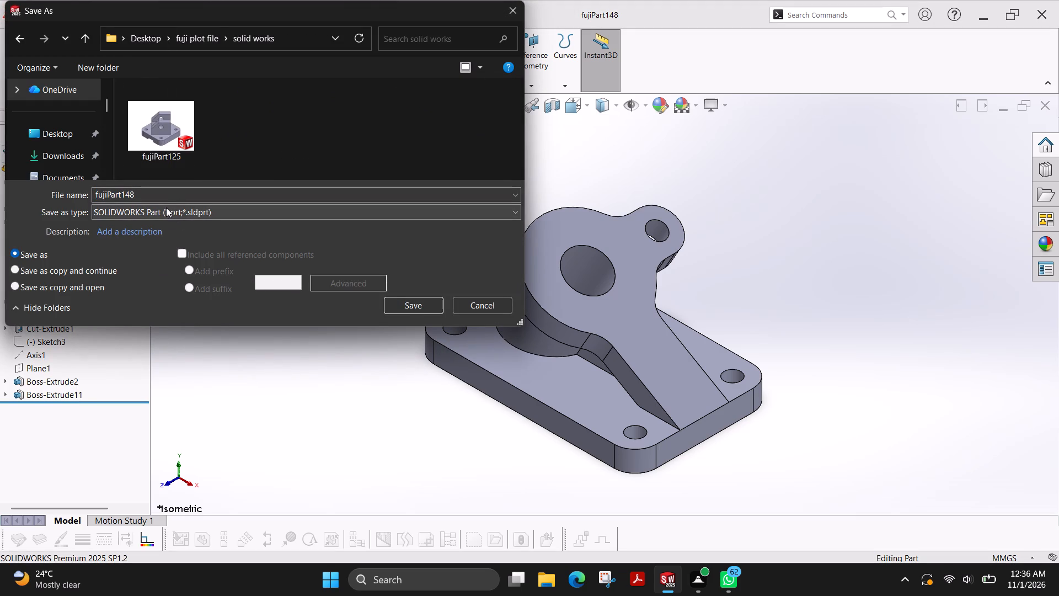
pyautogui.click(165, 208)
pyautogui.click(197, 323)
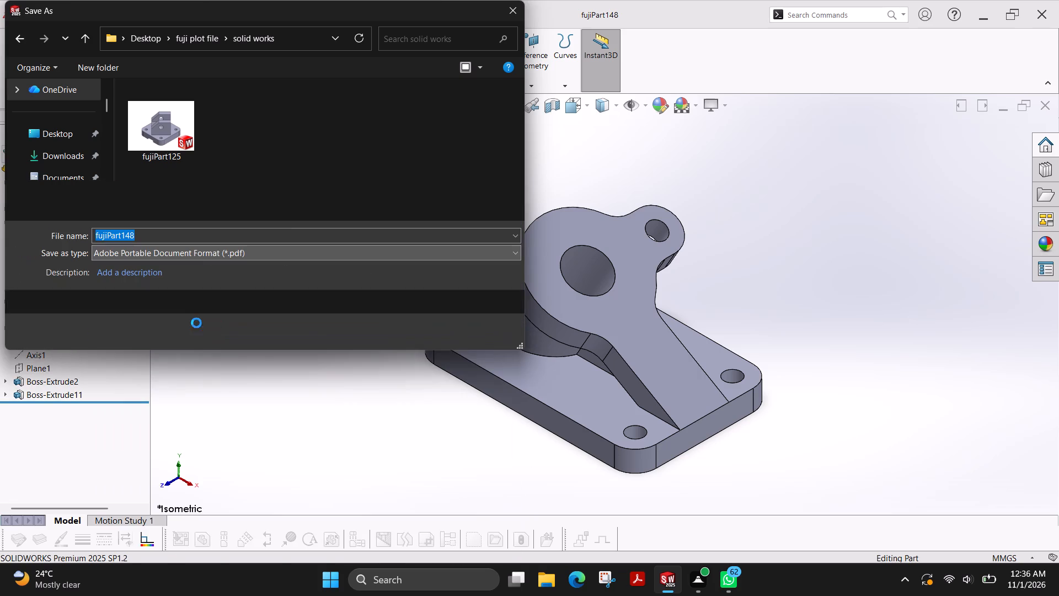
pyautogui.click(427, 323)
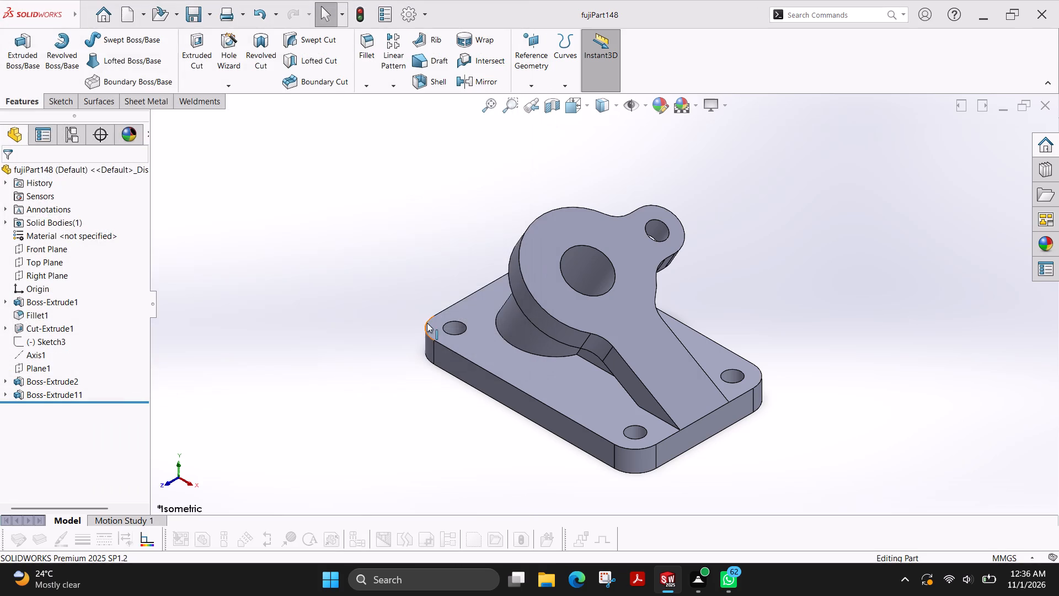